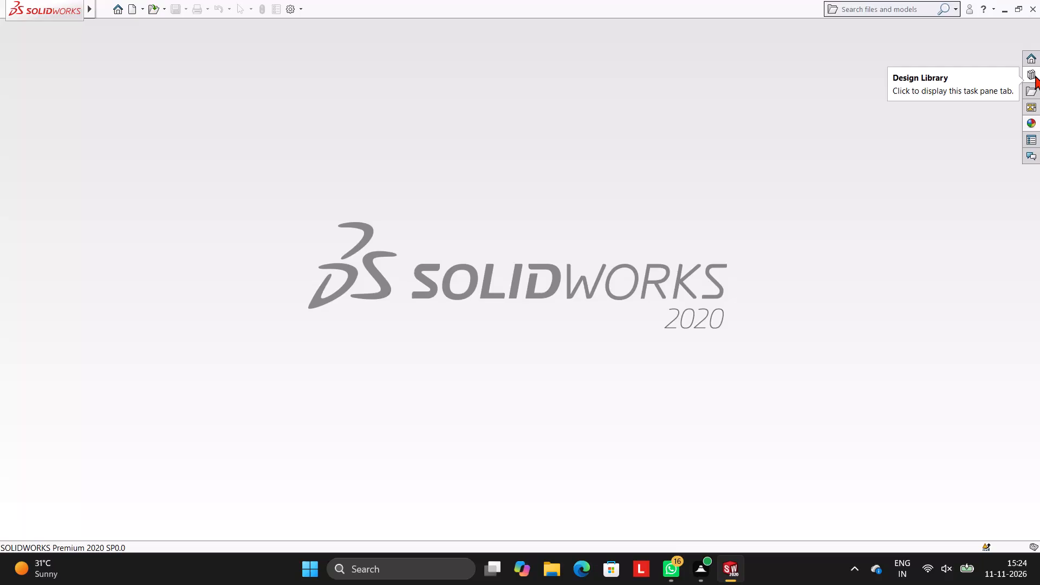
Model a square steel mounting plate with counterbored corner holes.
Create a new part document.
left_click(131, 16)
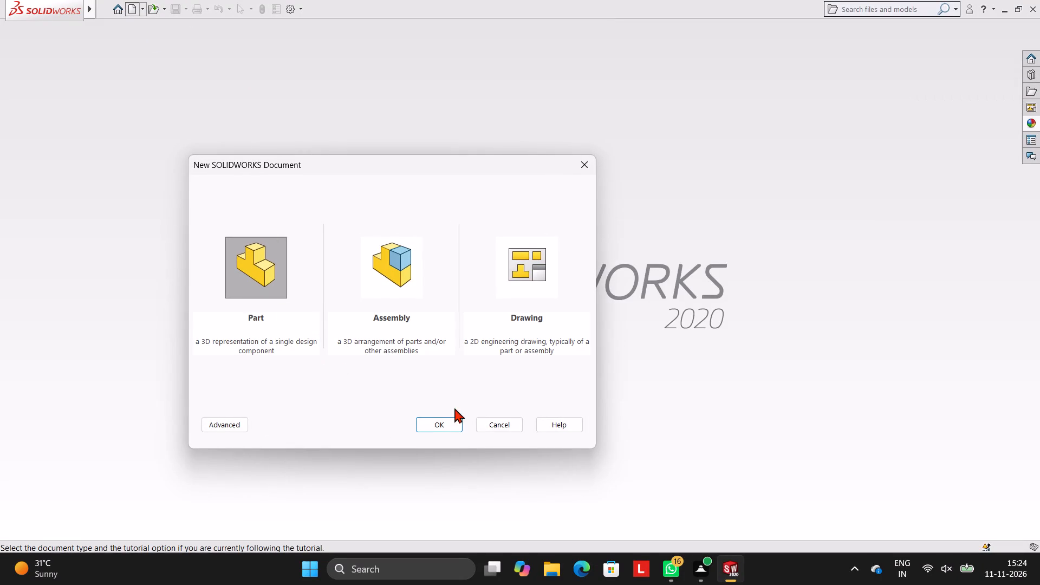
left_click(454, 420)
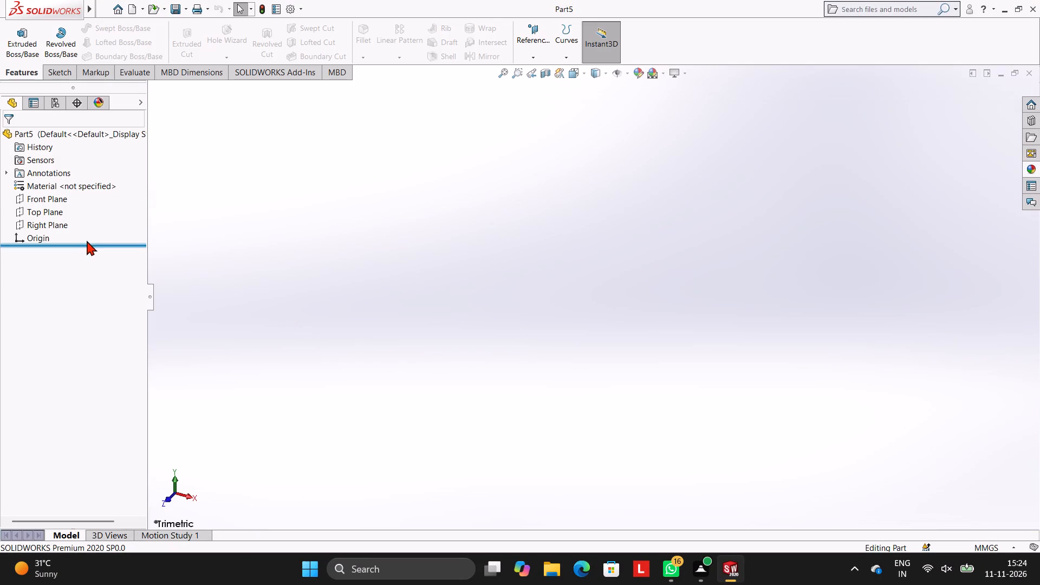
Sketch a 60 mm square from lines on the Front Plane, with its lower-left corner at the origin.
left_click(36, 201)
left_click(49, 180)
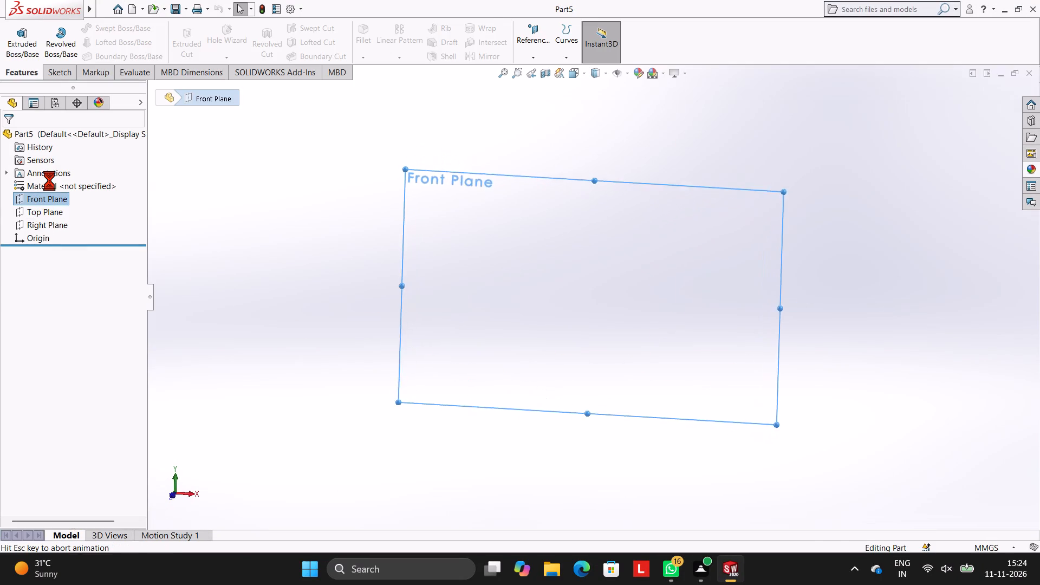
left_click(486, 252)
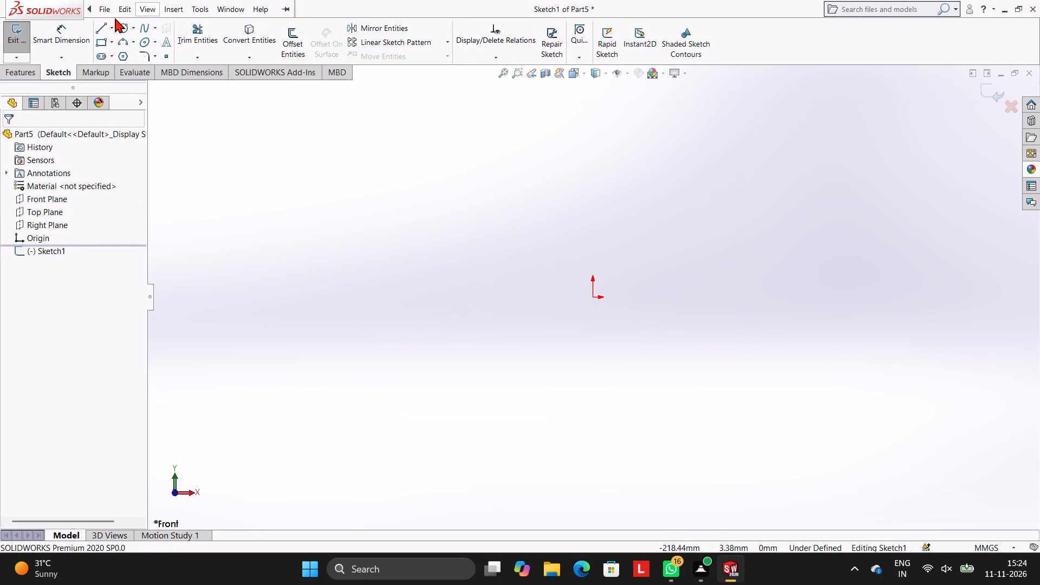
left_click(305, 106)
left_click(96, 26)
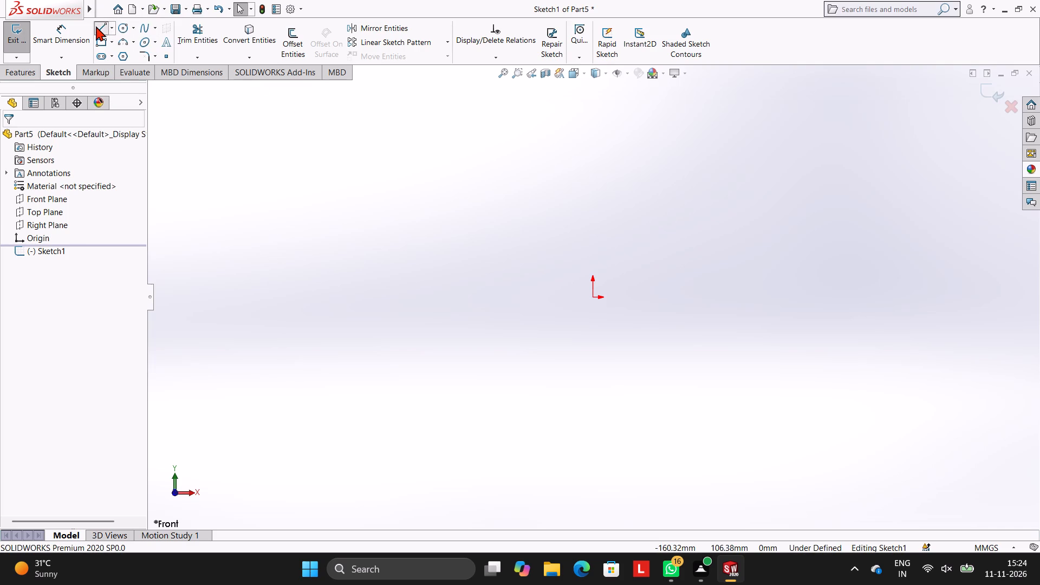
left_click(591, 297)
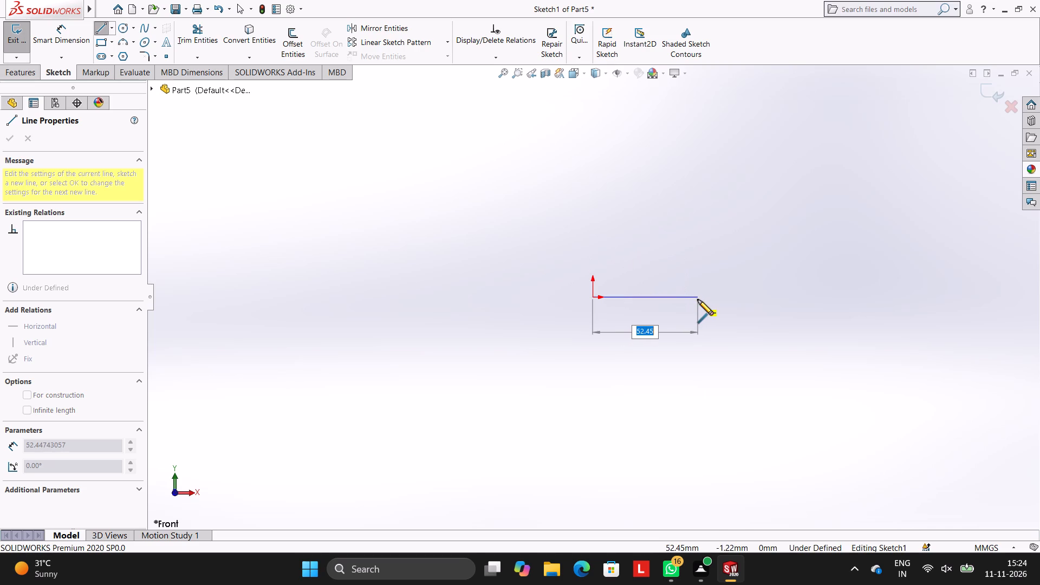
type("60")
key("Return")
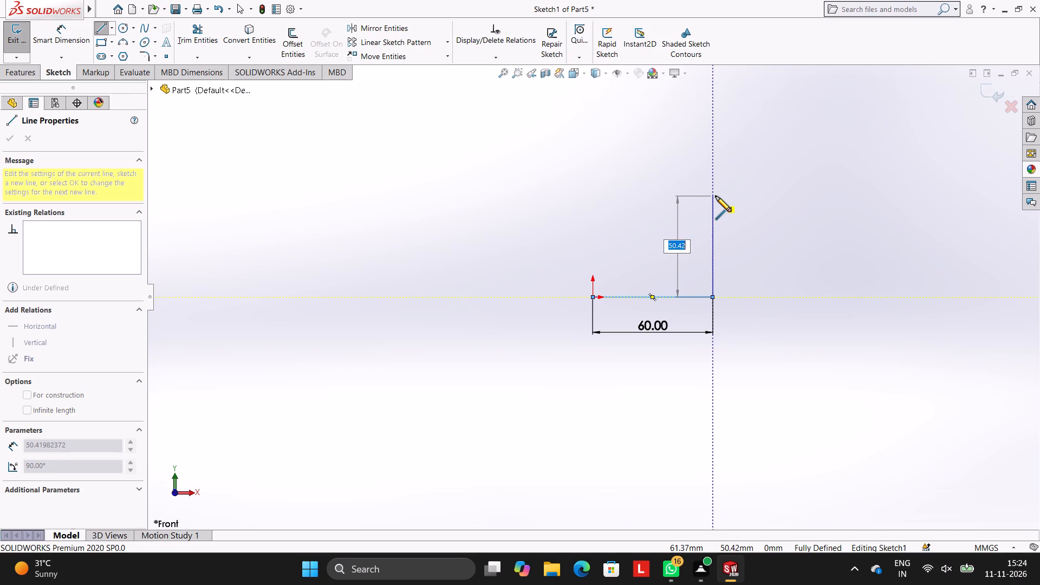
type("60")
key("Return")
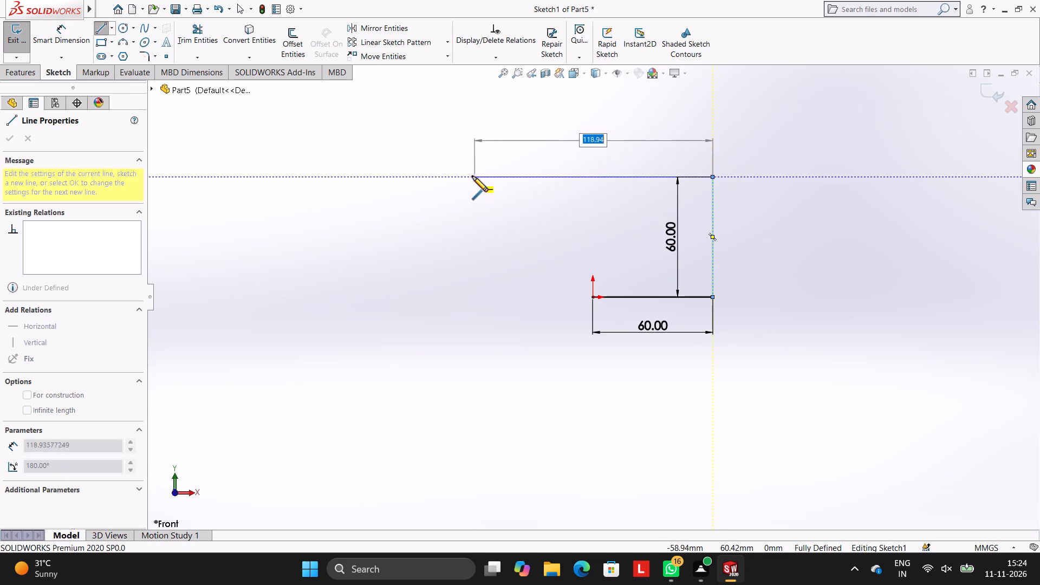
type("60")
key("Return")
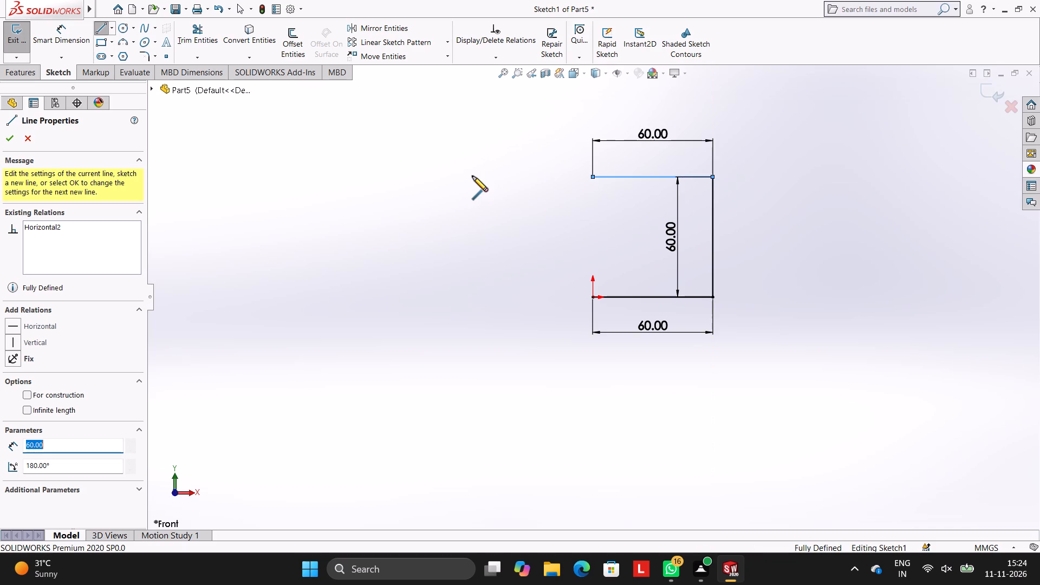
left_click(592, 297)
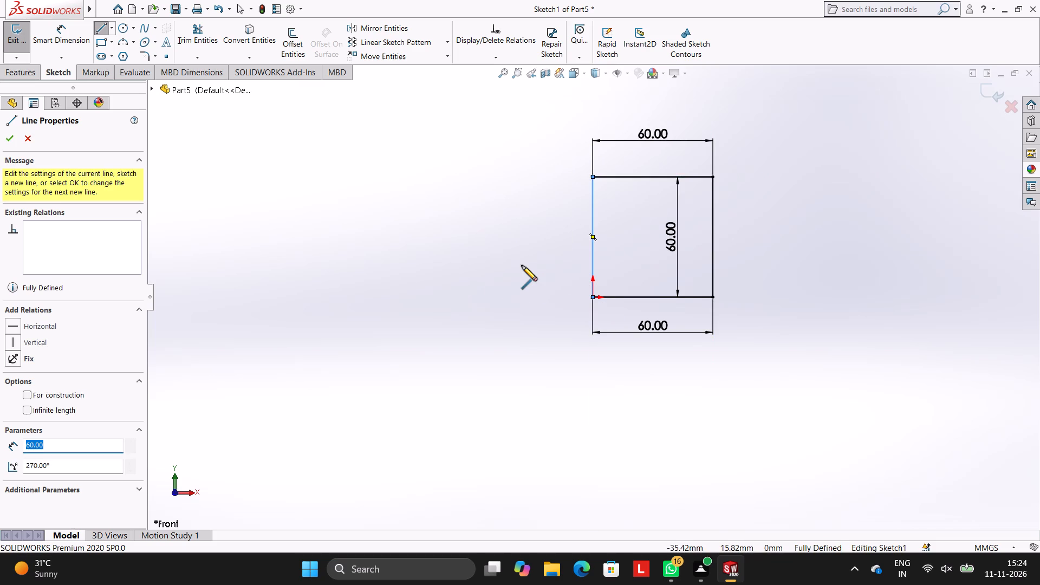
key("Escape")
key("Escape")
key("Escape")
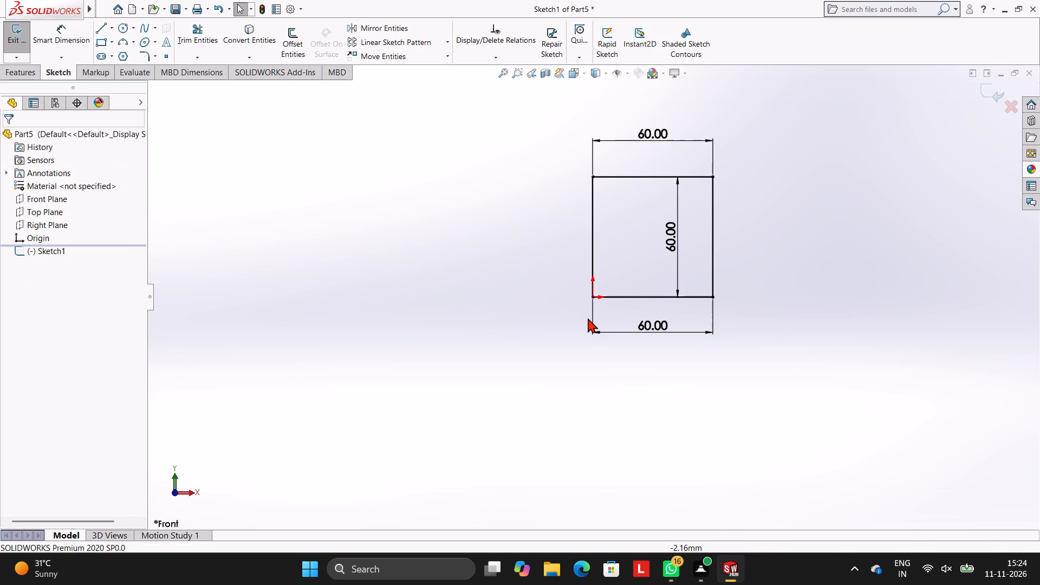
Extrude the square profile as a blind boss with a depth of 10 mm.
scroll(742, 222, "up", 1)
scroll(742, 222, "down", 1)
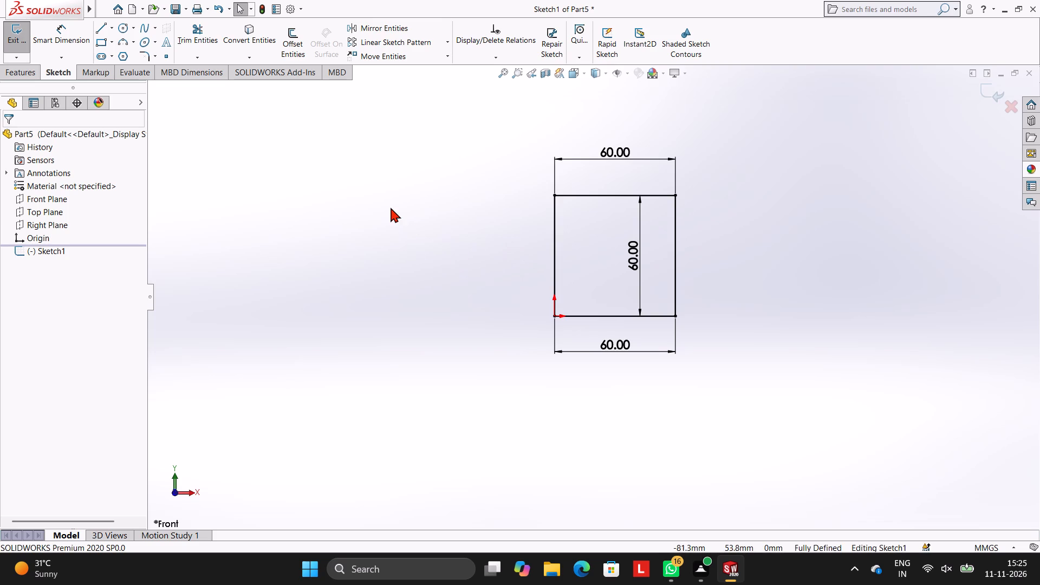
left_click(30, 75)
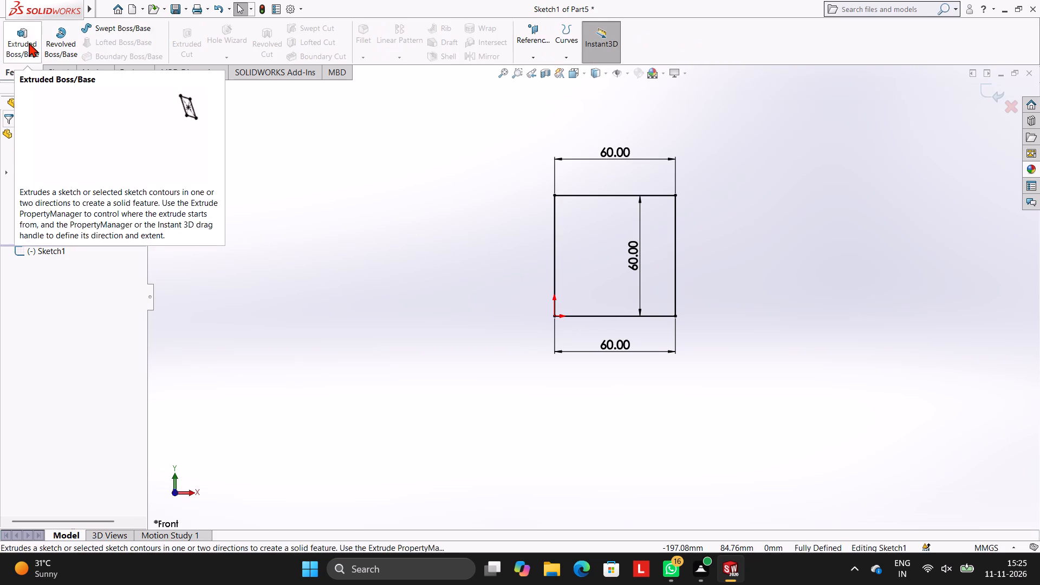
left_click(29, 42)
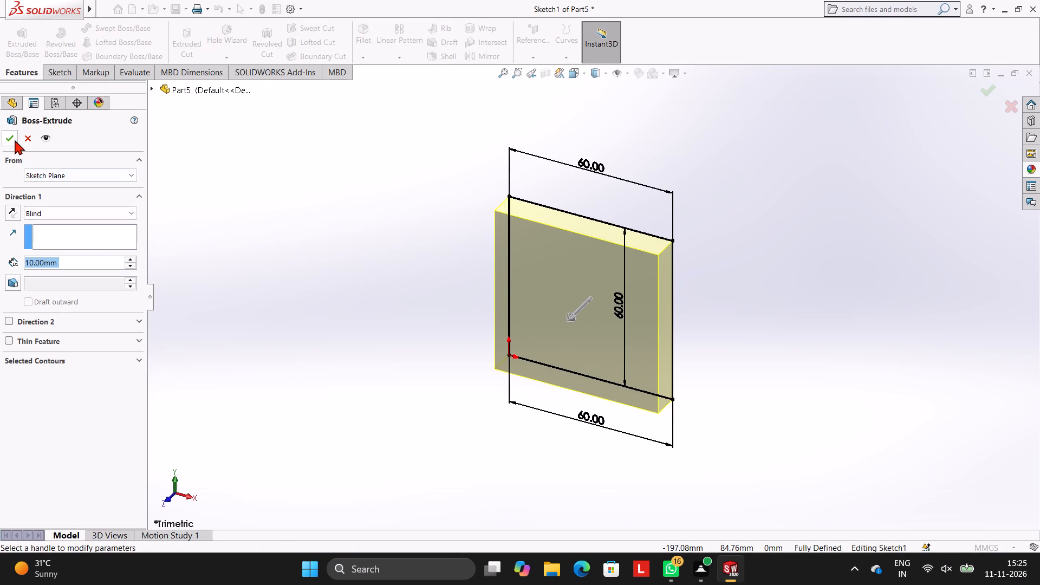
left_click(9, 136)
left_click(304, 225)
Start a new sketch on the large front face of the plate and view it face-on.
scroll(657, 374, "up", 1)
middle_click_drag(721, 308, 750, 277)
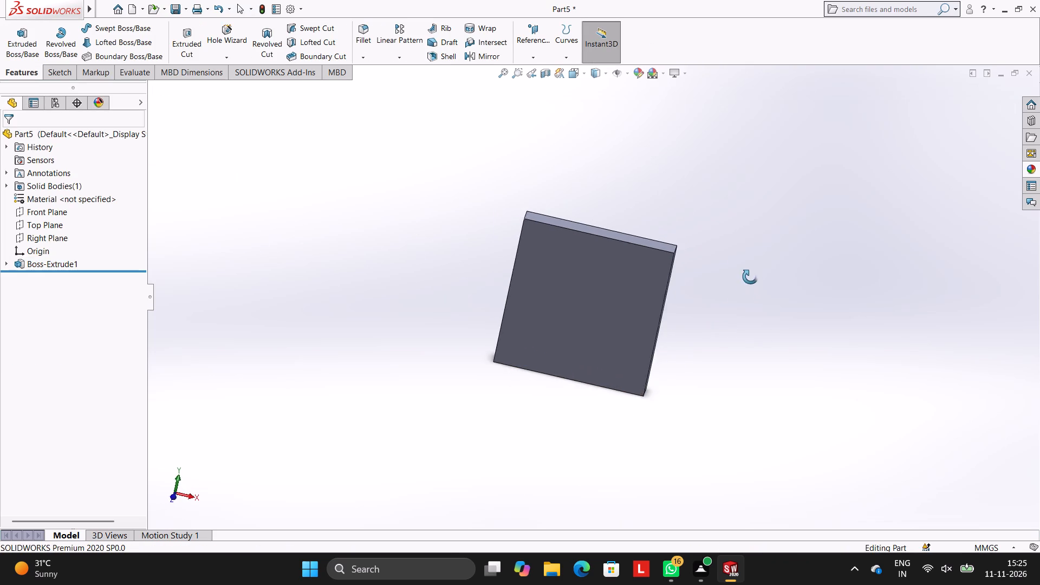
middle_click_drag(750, 277, 737, 262)
scroll(588, 285, "down", 3)
middle_click_drag(798, 231, 772, 179)
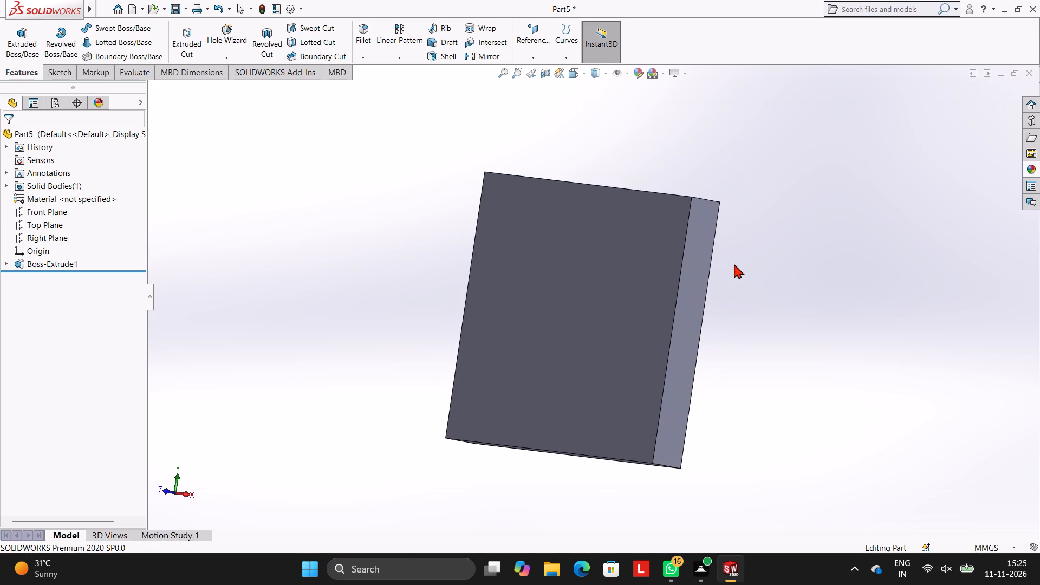
middle_click_drag(740, 265, 774, 264)
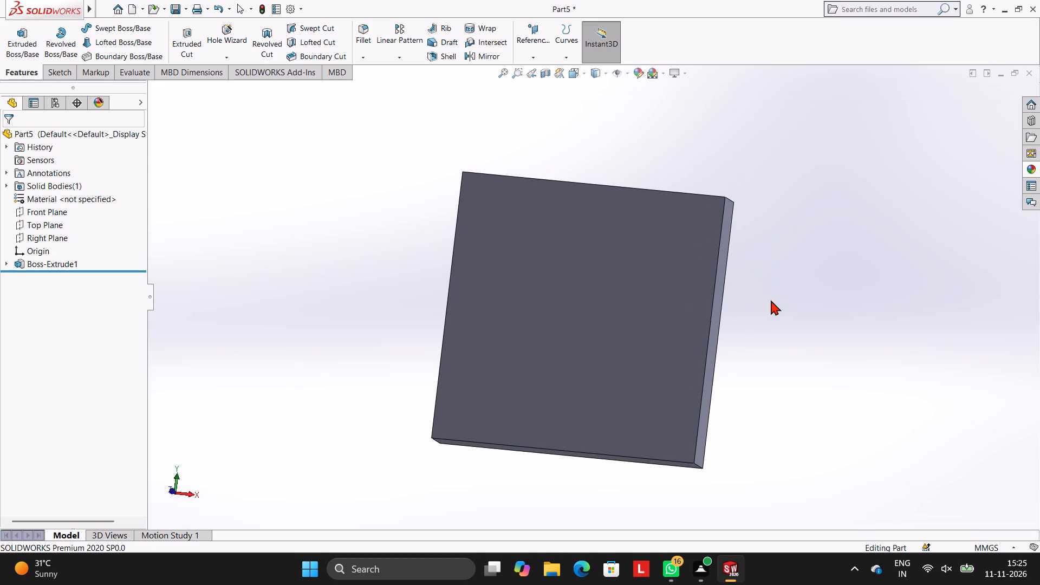
left_click(596, 301)
left_click(641, 267)
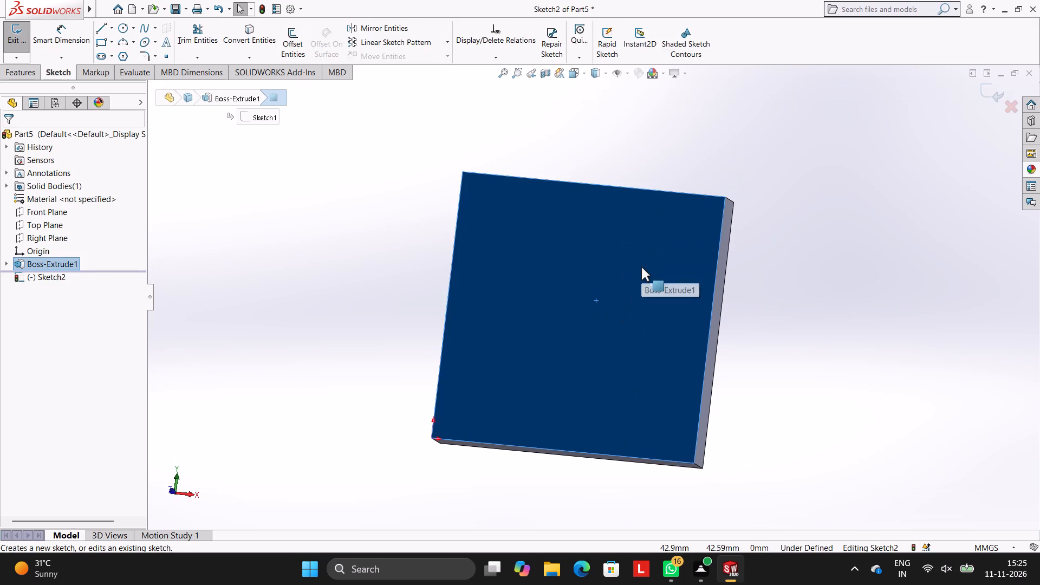
key("ctrl+8")
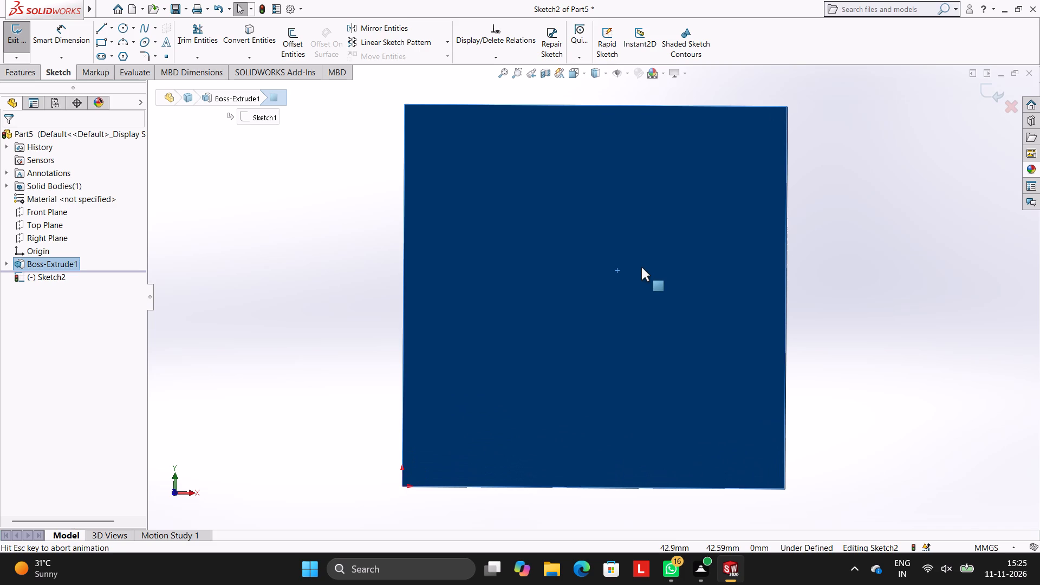
scroll(736, 311, "up", 2)
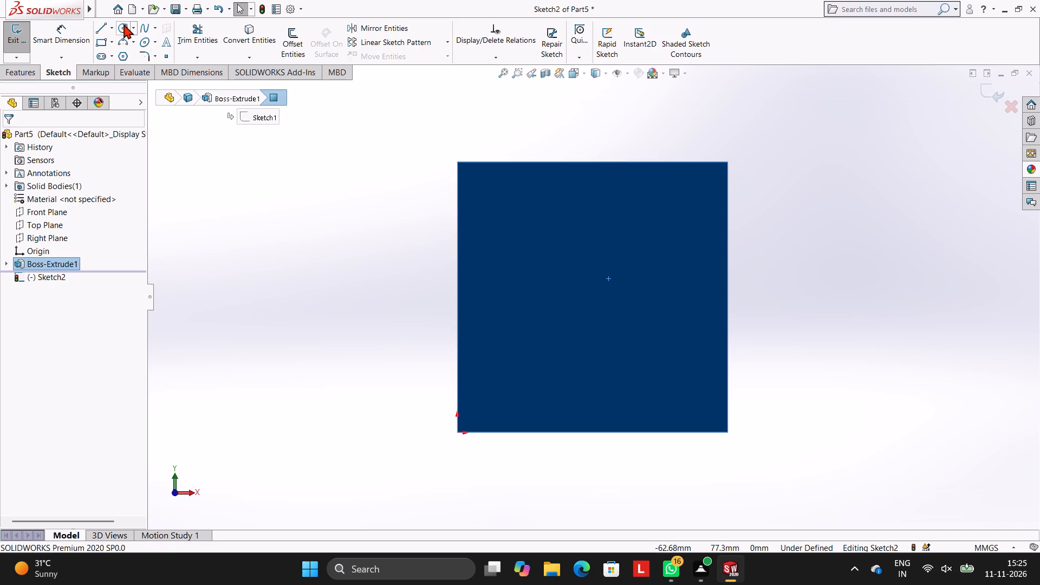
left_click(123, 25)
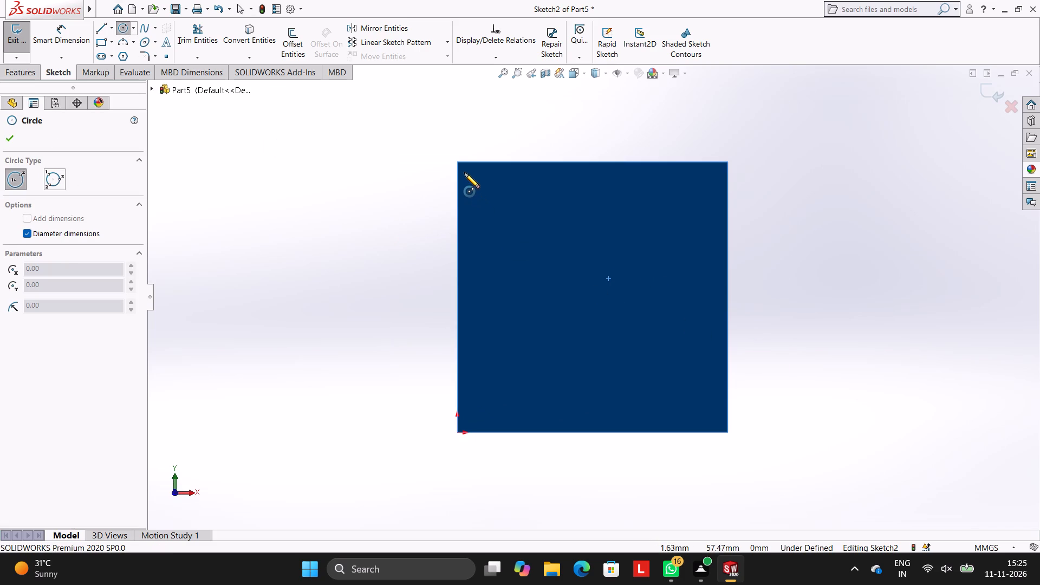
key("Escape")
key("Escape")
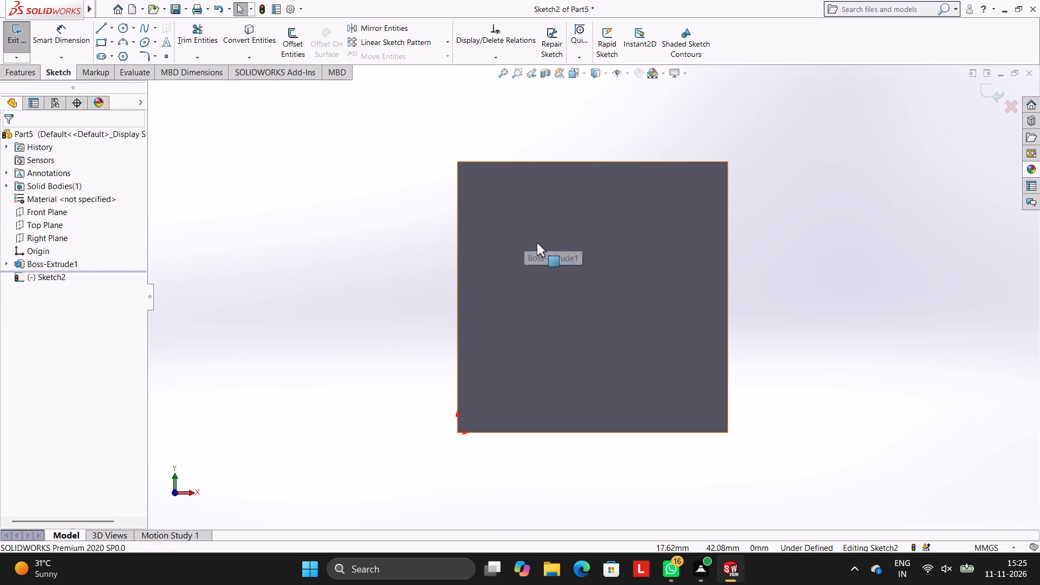
Sketch a 10 mm diameter circle near the face's upper-left corner, centred about 7 mm from the left edge and 6 mm from the top edge.
scroll(538, 209, "down", 2)
left_click(126, 25)
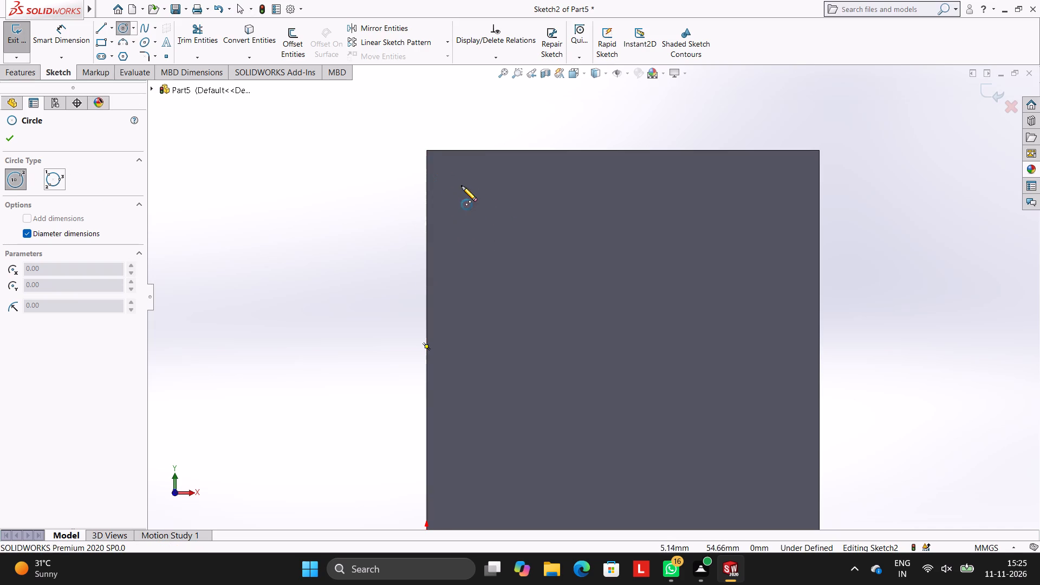
left_click(474, 192)
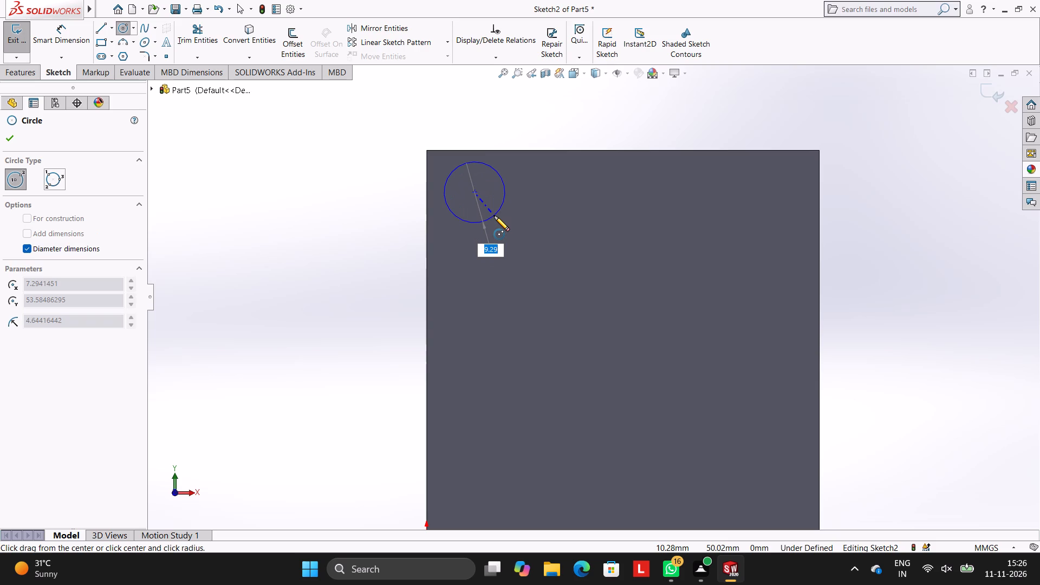
type("10")
key("Return")
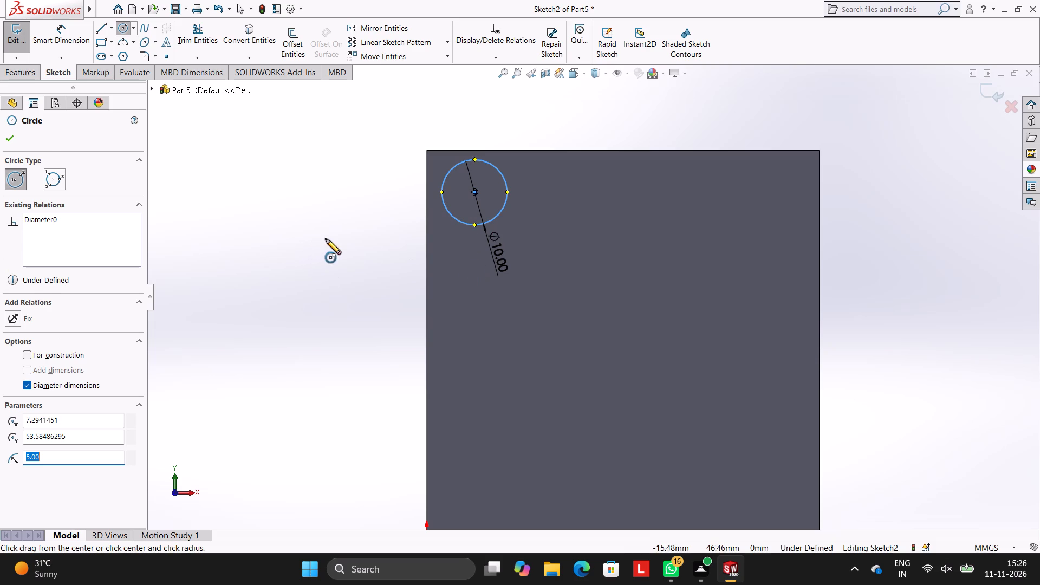
key("Escape")
key("Escape")
Sketch a 10 mm diameter circle near the upper-right corner, level with the first circle and centred about 7 mm from the right edge.
left_click(123, 24)
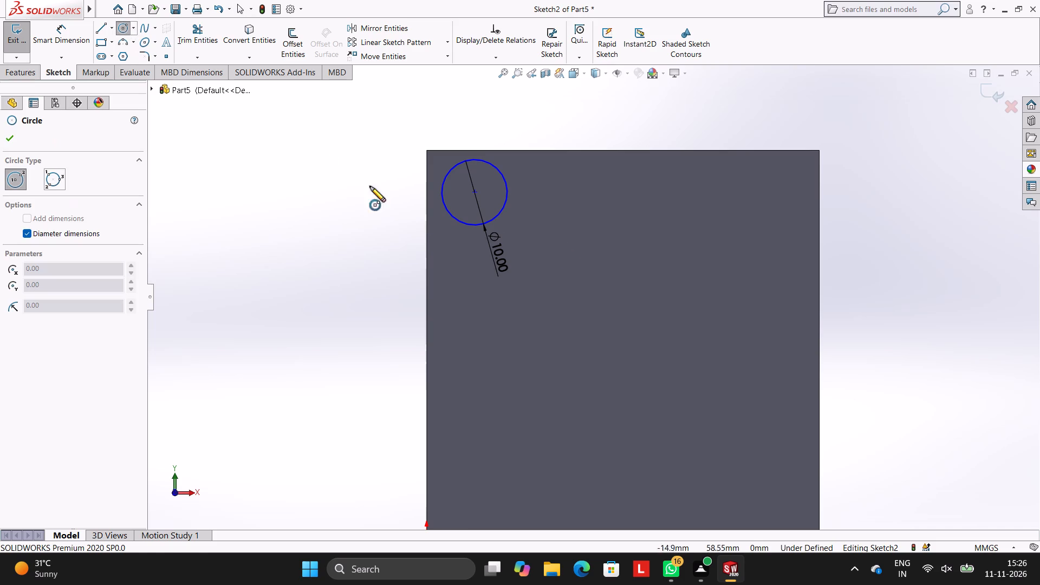
left_click(771, 195)
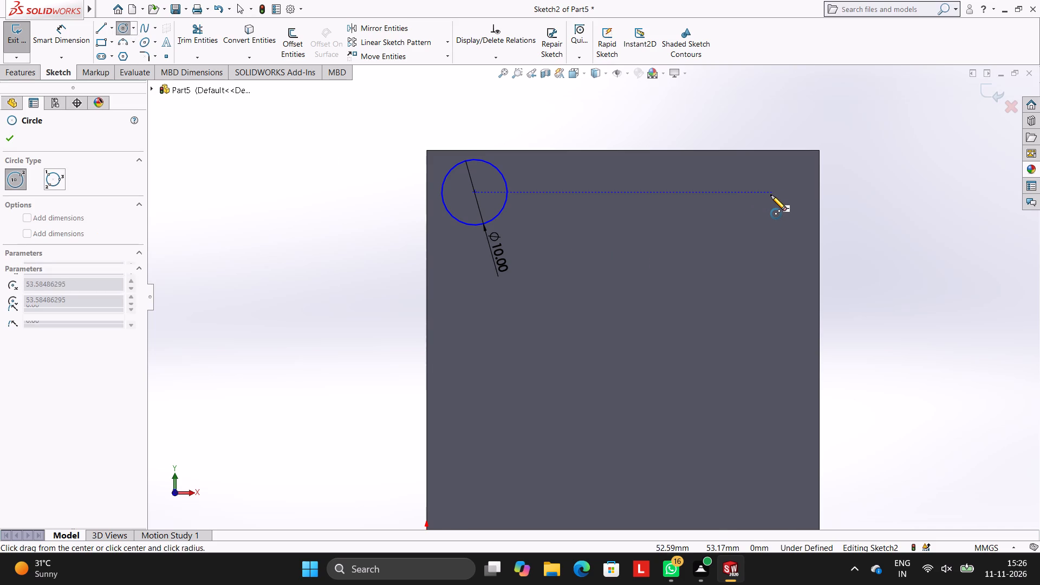
type("10")
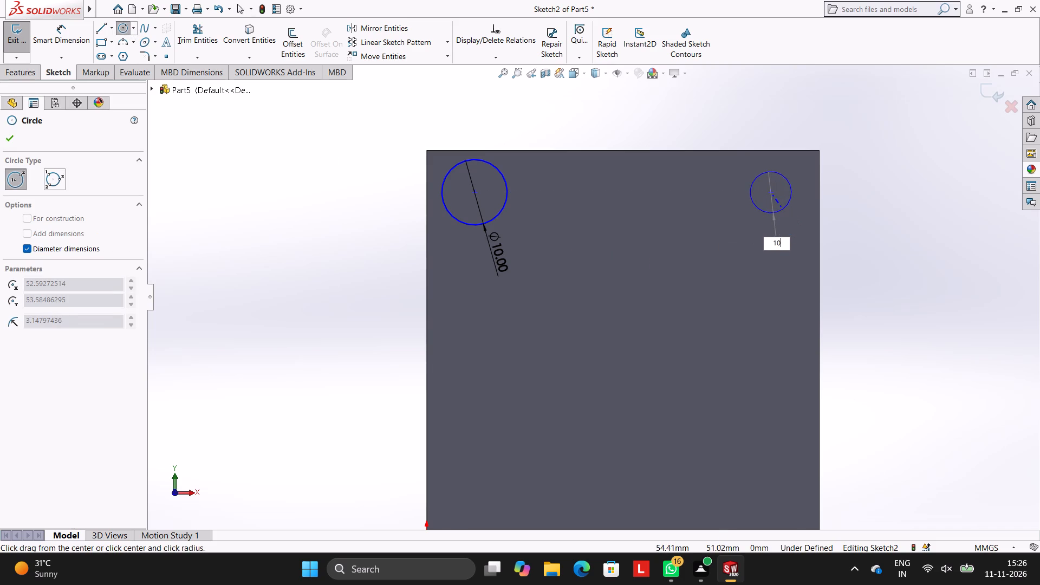
key("Return")
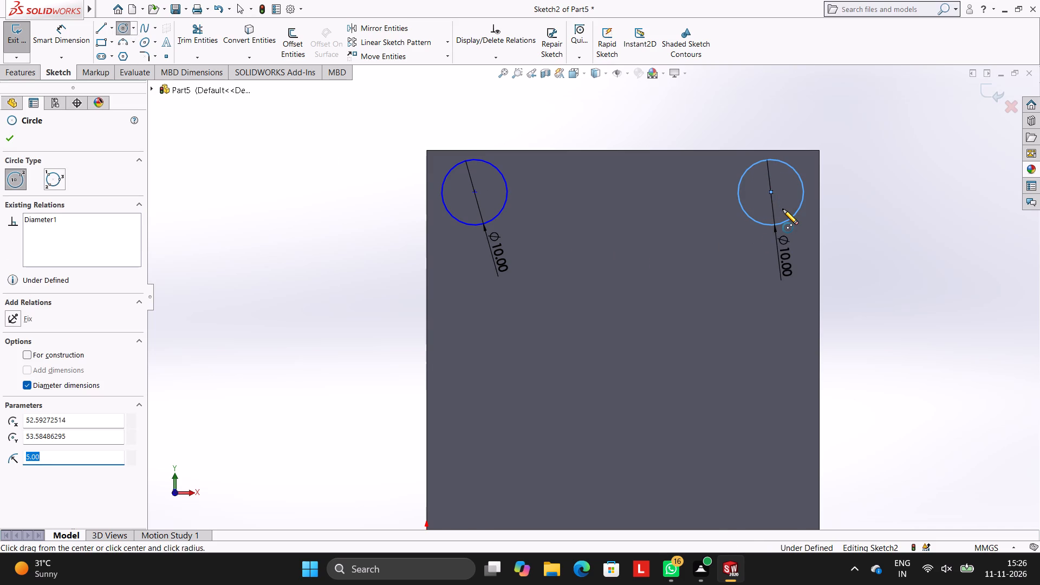
scroll(705, 382, "up", 2)
scroll(705, 382, "down", 1)
key("Escape")
key("Escape")
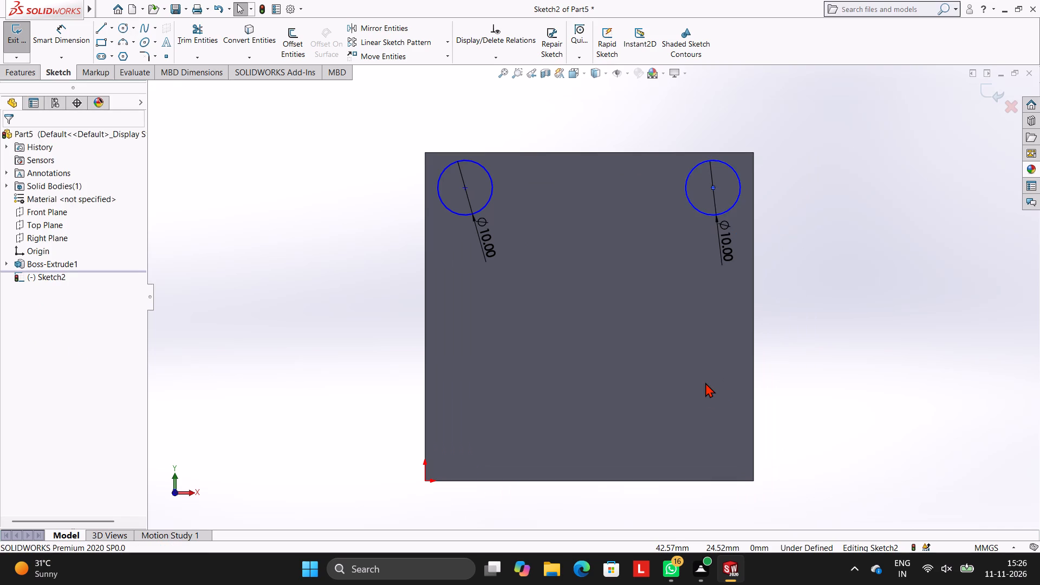
key("Escape")
Sketch two 10 mm diameter circles near the face's lower-left and lower-right corners, level with each other about 6.5 mm above the bottom edge.
left_click(121, 30)
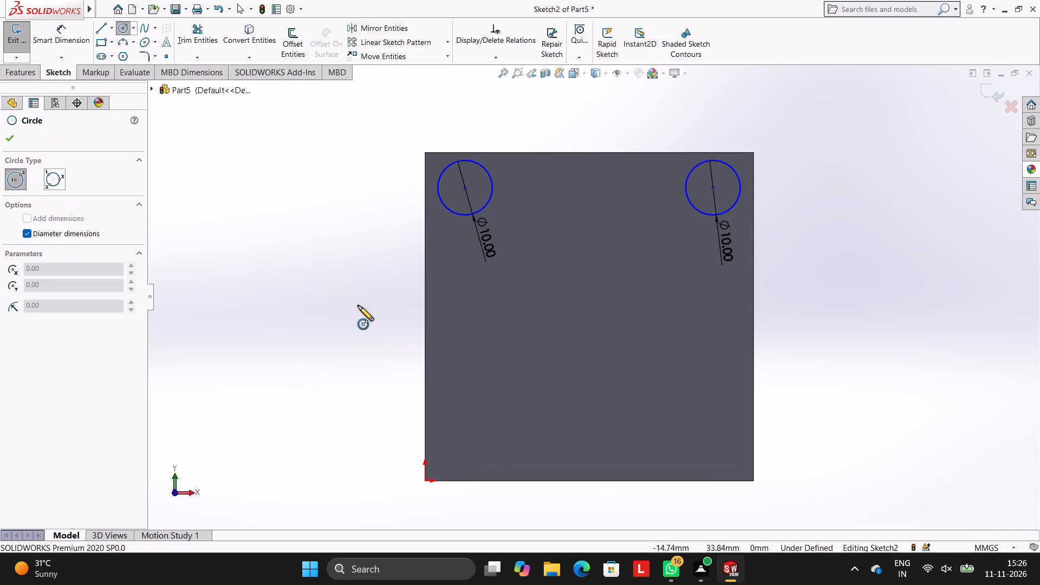
left_click(469, 445)
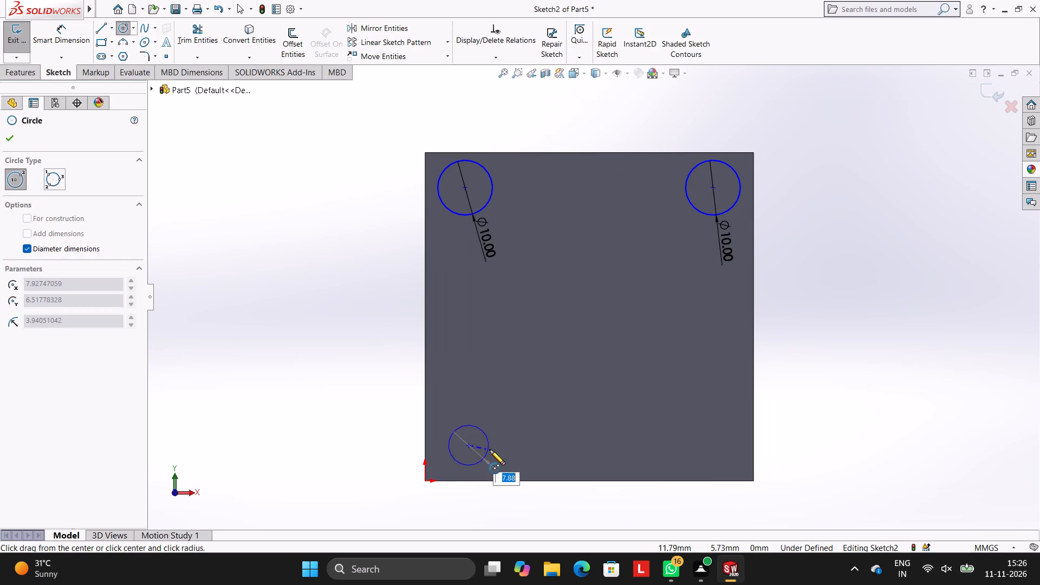
type("10")
key("Return")
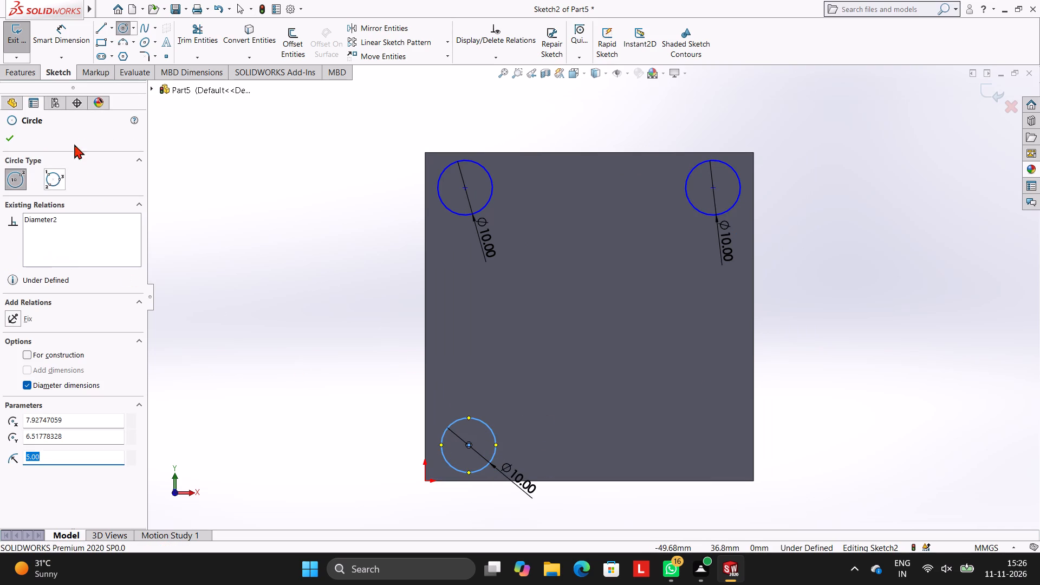
left_click(713, 443)
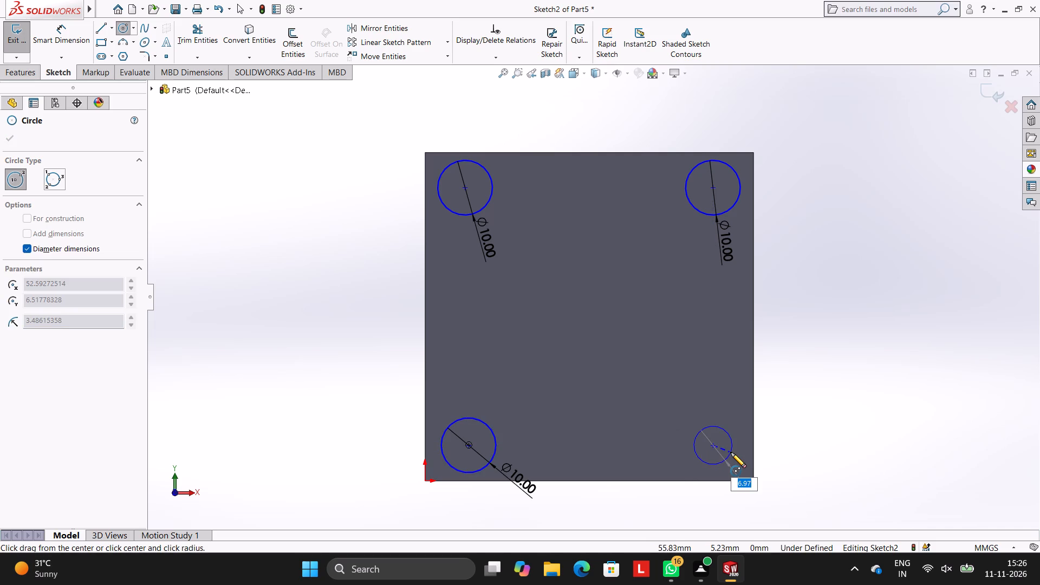
type("10")
key("Return")
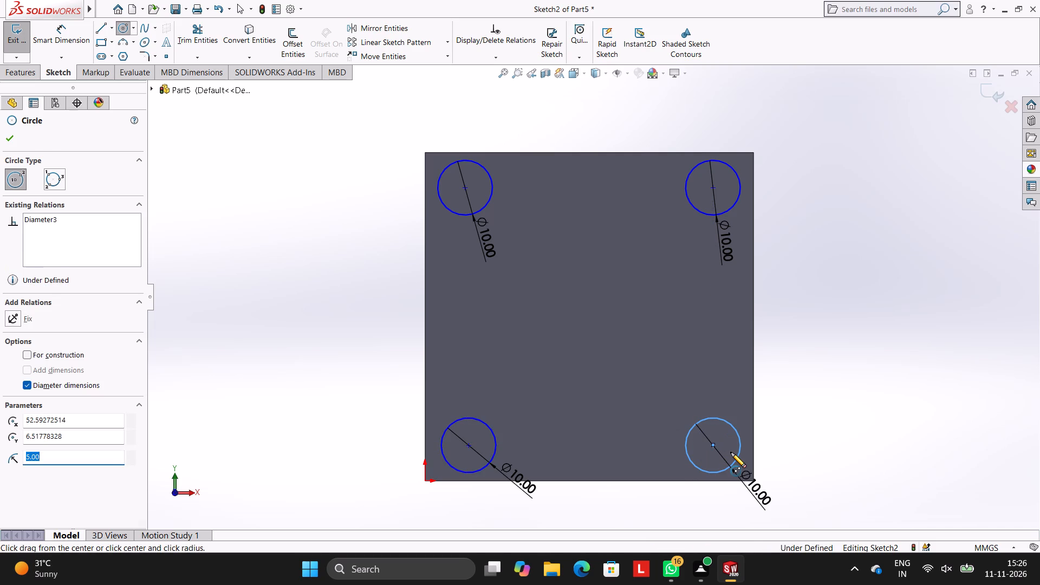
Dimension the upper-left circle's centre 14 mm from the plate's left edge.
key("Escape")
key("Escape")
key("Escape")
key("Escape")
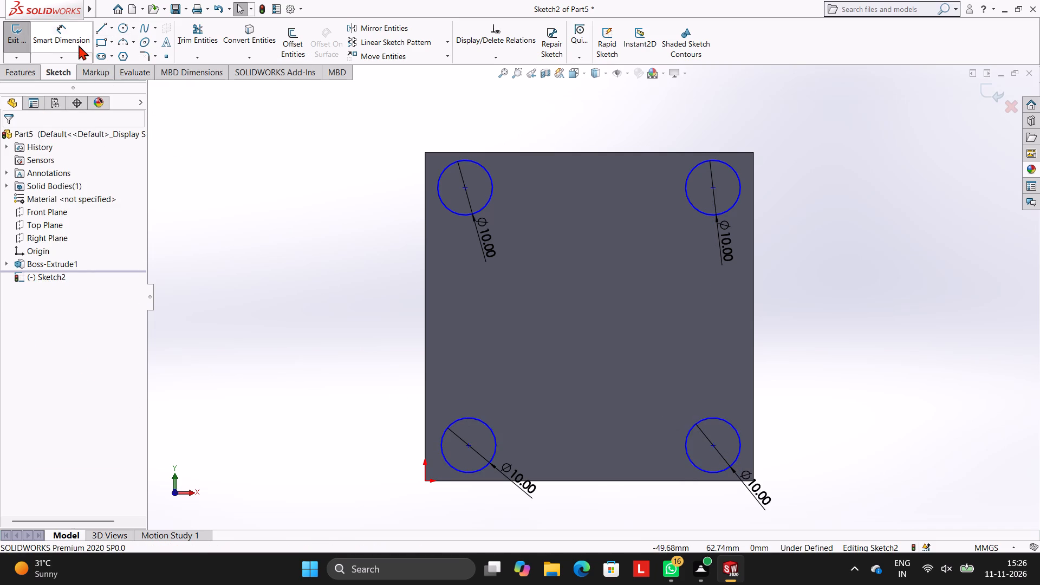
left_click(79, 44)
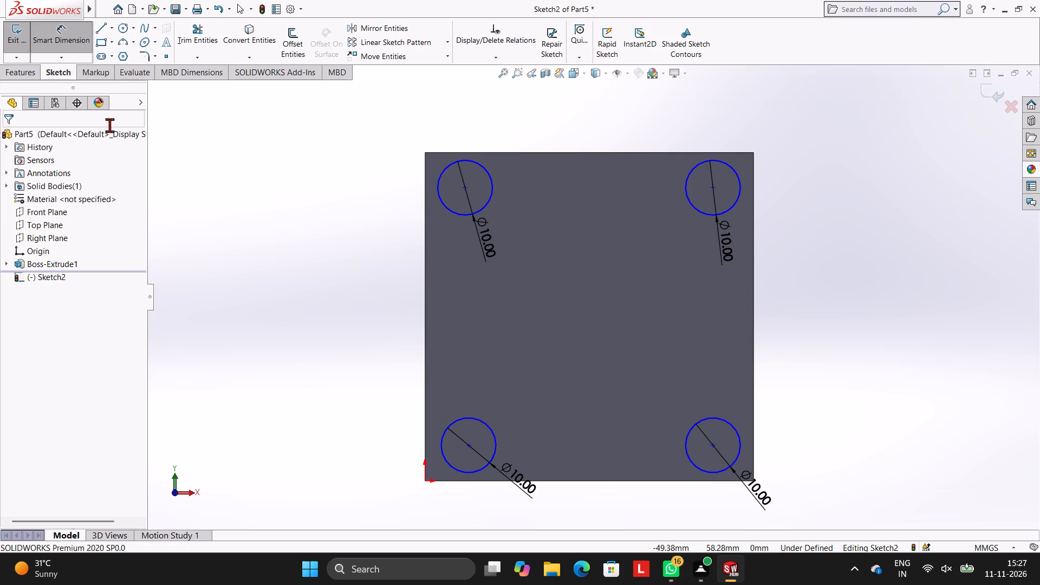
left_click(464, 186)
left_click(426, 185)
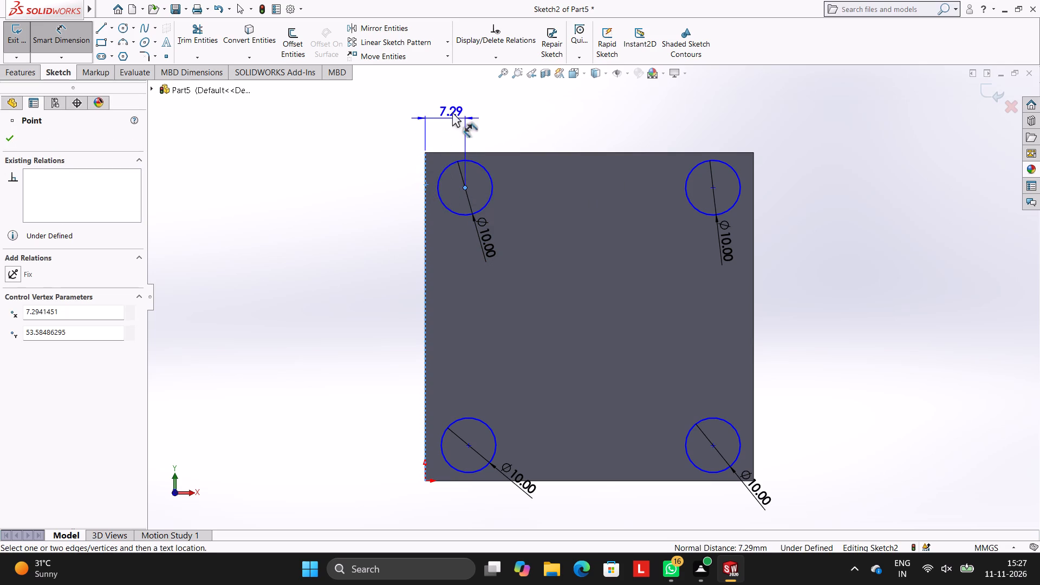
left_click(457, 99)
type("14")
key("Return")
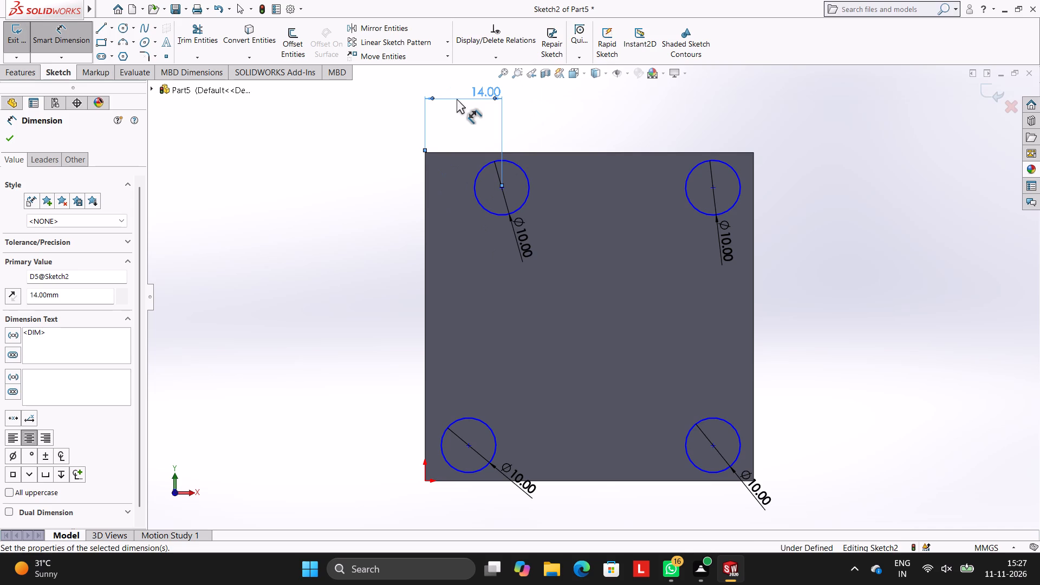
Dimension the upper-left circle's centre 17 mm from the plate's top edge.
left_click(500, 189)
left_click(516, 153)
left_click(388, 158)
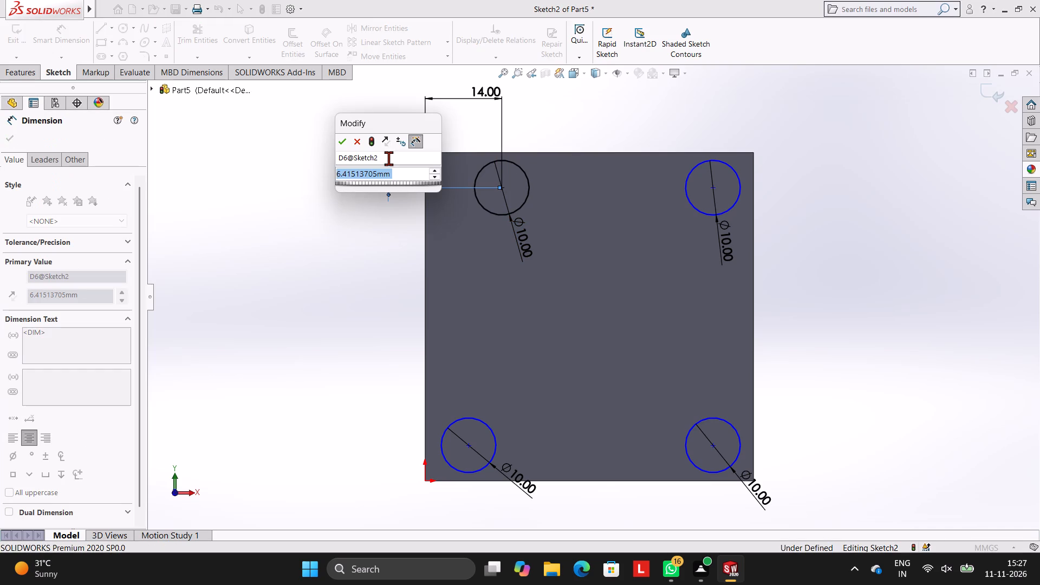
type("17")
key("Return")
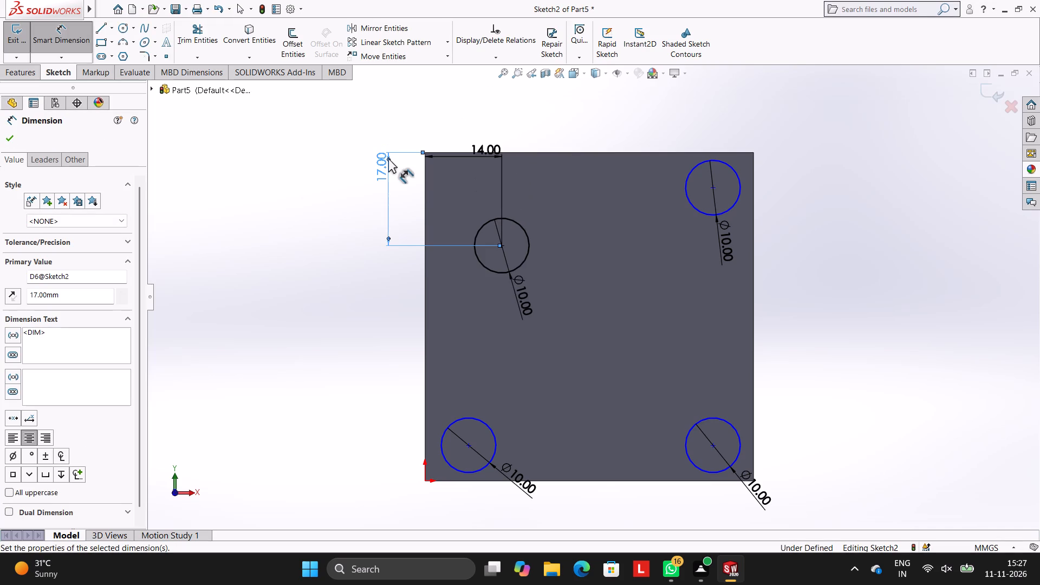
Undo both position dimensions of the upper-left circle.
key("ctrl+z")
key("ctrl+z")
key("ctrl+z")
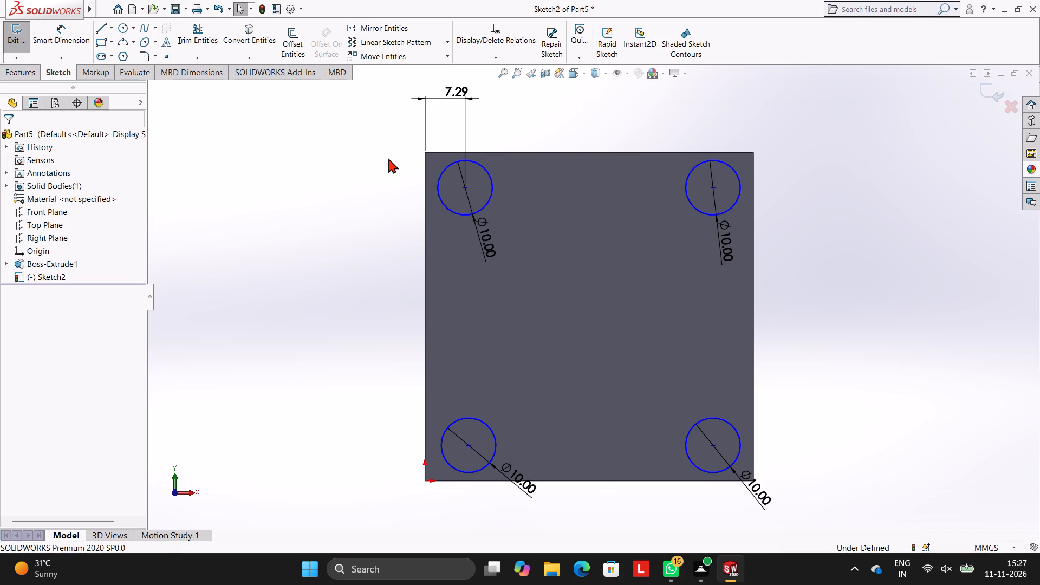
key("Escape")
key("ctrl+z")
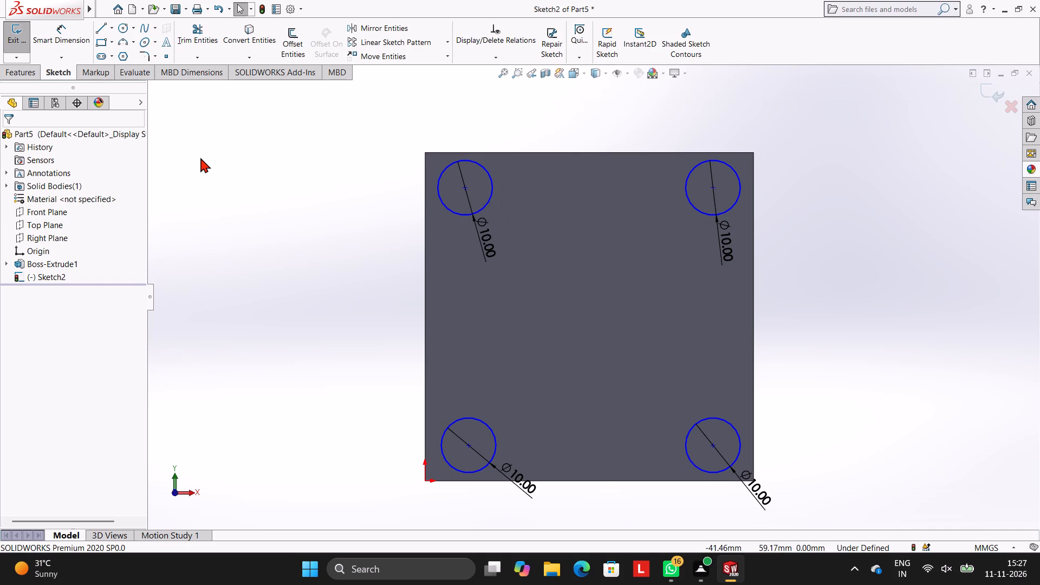
Dimension the upper-left circle's centre 7 mm from the plate's left edge.
left_click(67, 37)
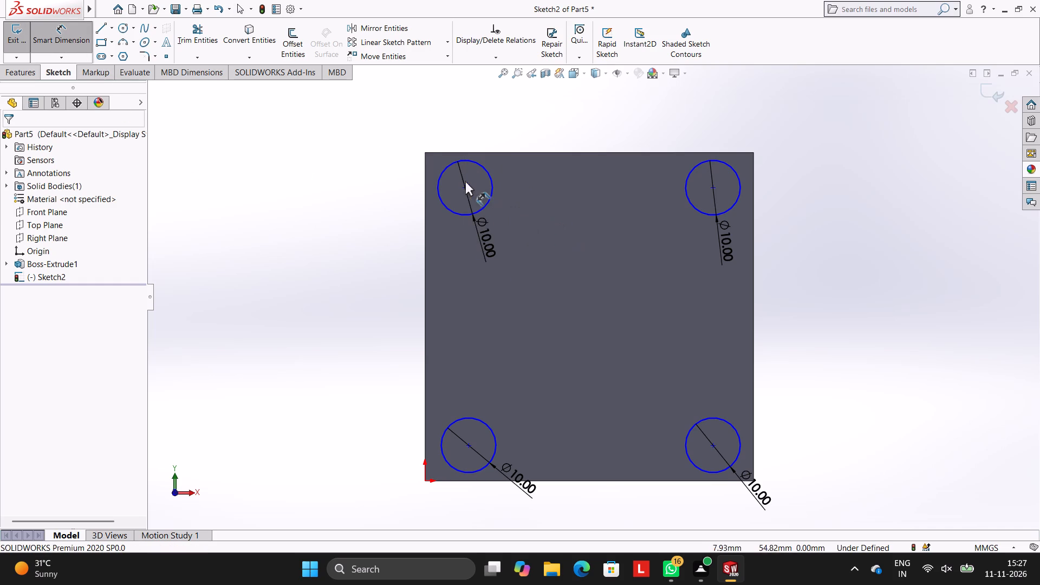
left_click(463, 188)
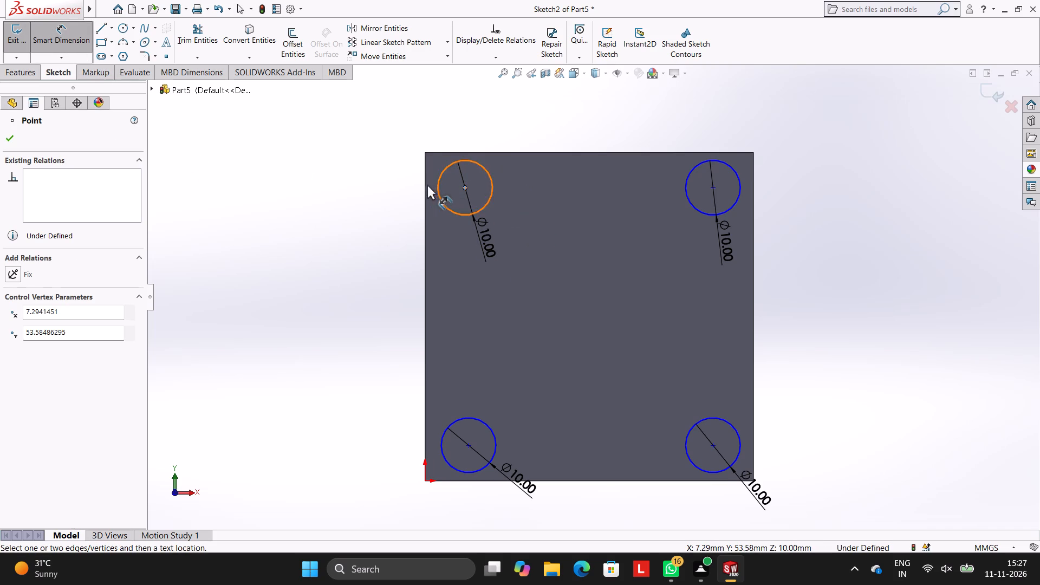
left_click(425, 184)
left_click(467, 90)
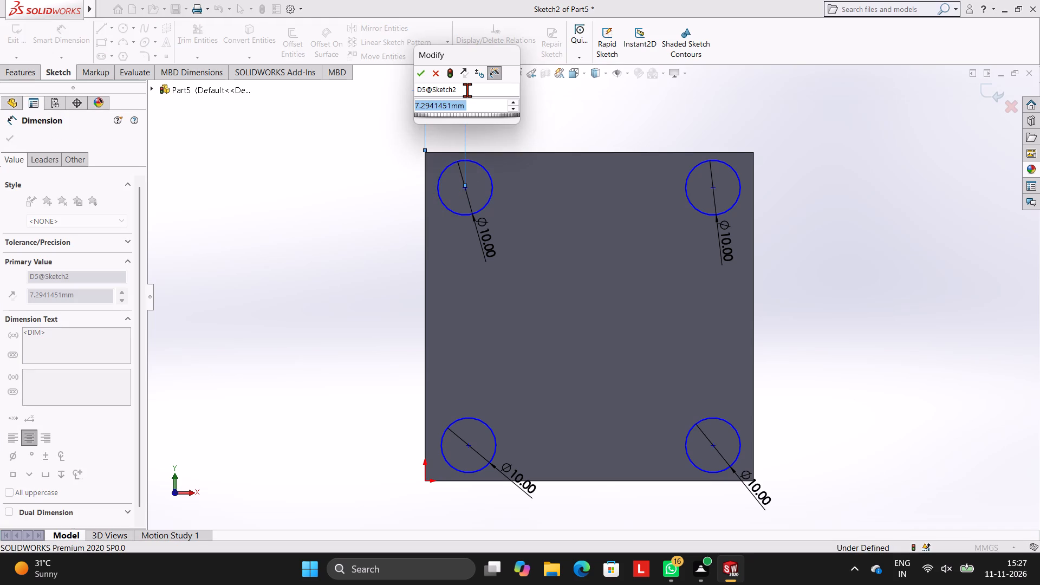
key("7")
key("Return")
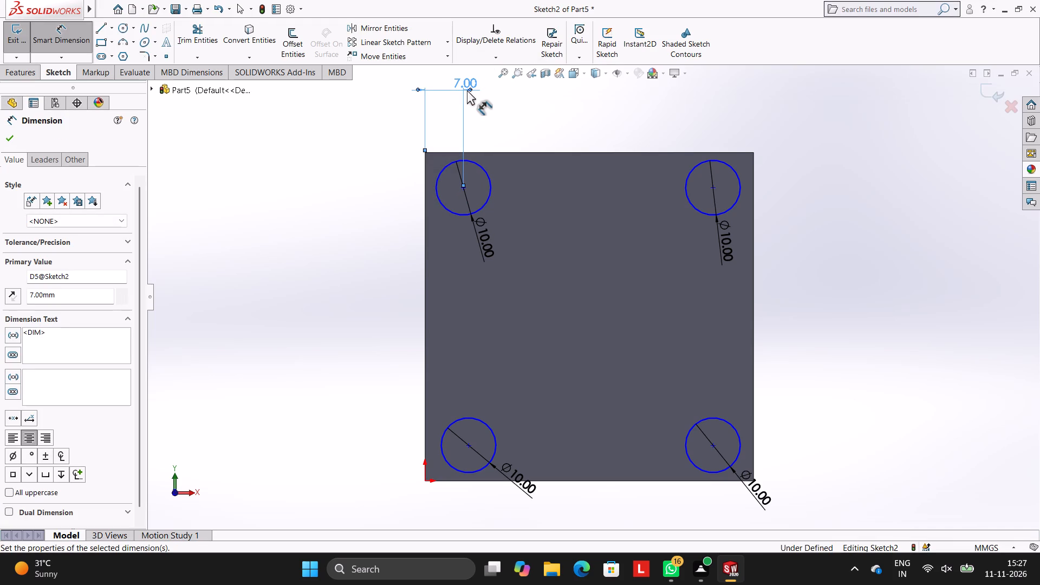
key("Escape")
key("Escape")
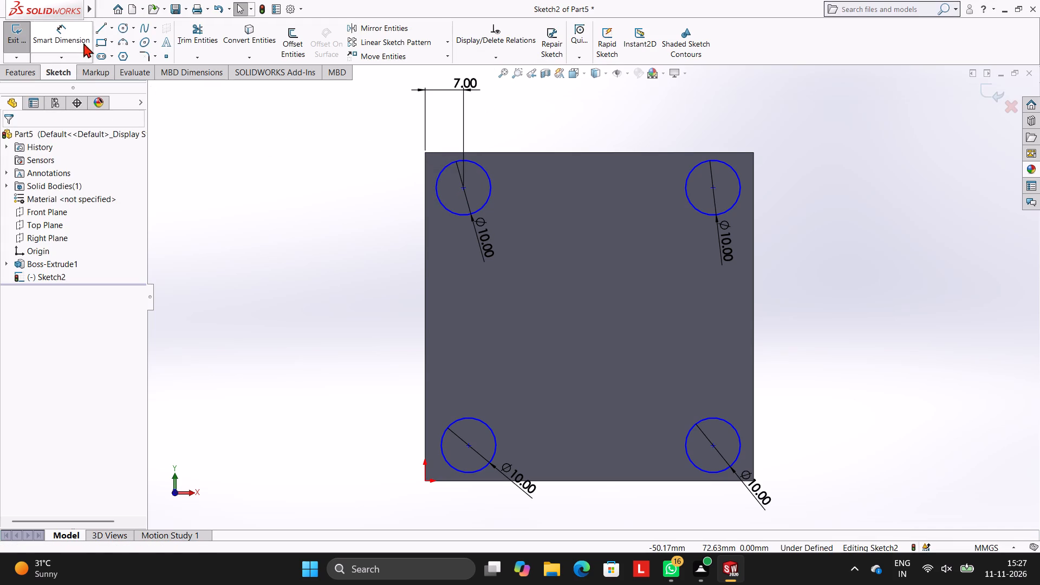
Dimension the upper-left circle's centre 7 mm from the plate's top edge.
left_click(83, 43)
left_click(463, 187)
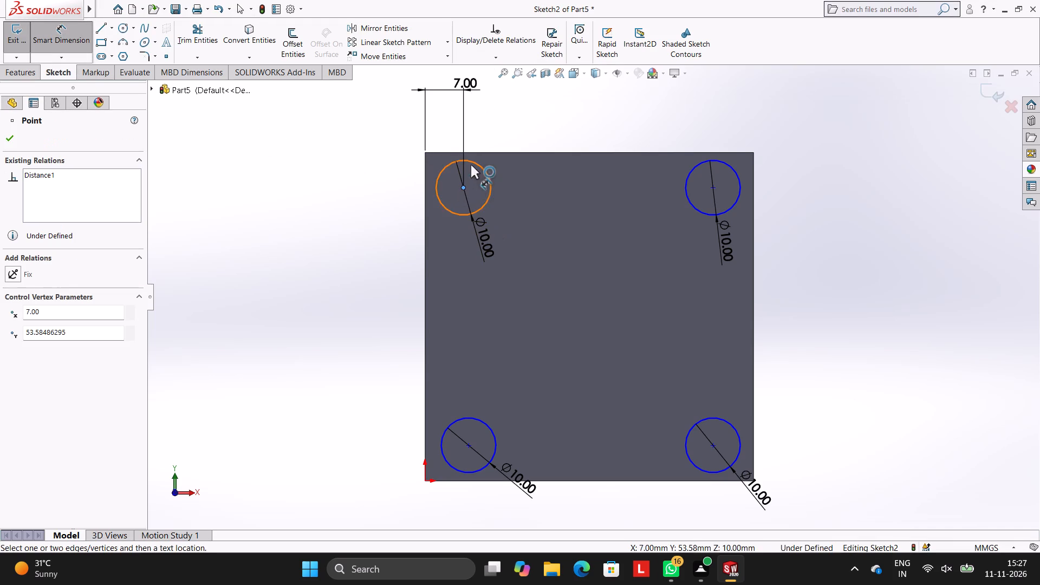
left_click(474, 154)
left_click(363, 165)
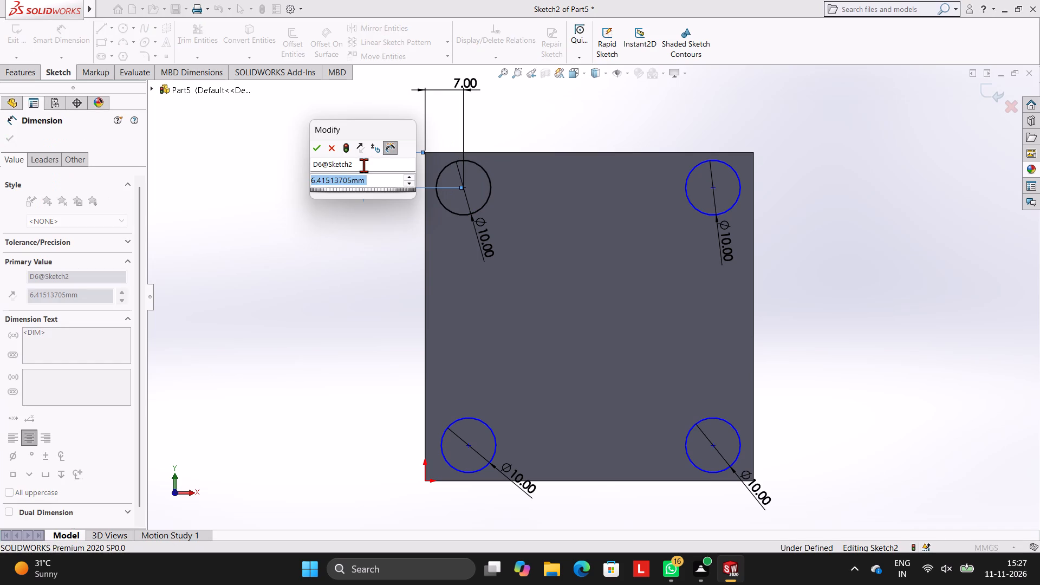
key("7")
key("Return")
key("Escape")
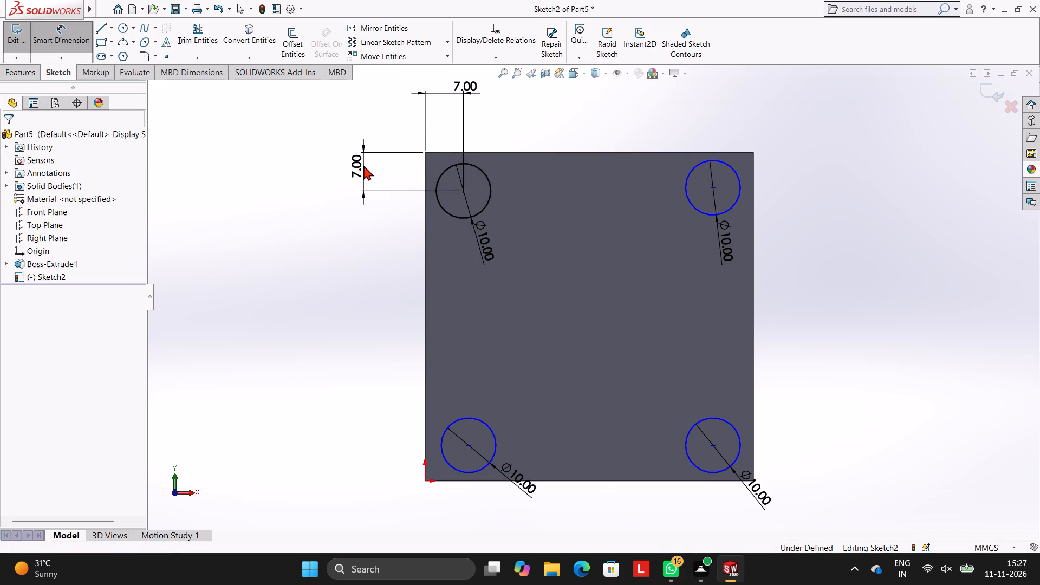
key("Escape")
Dimension the upper-right circle's centre 7 mm from the plate's right edge.
left_click(88, 29)
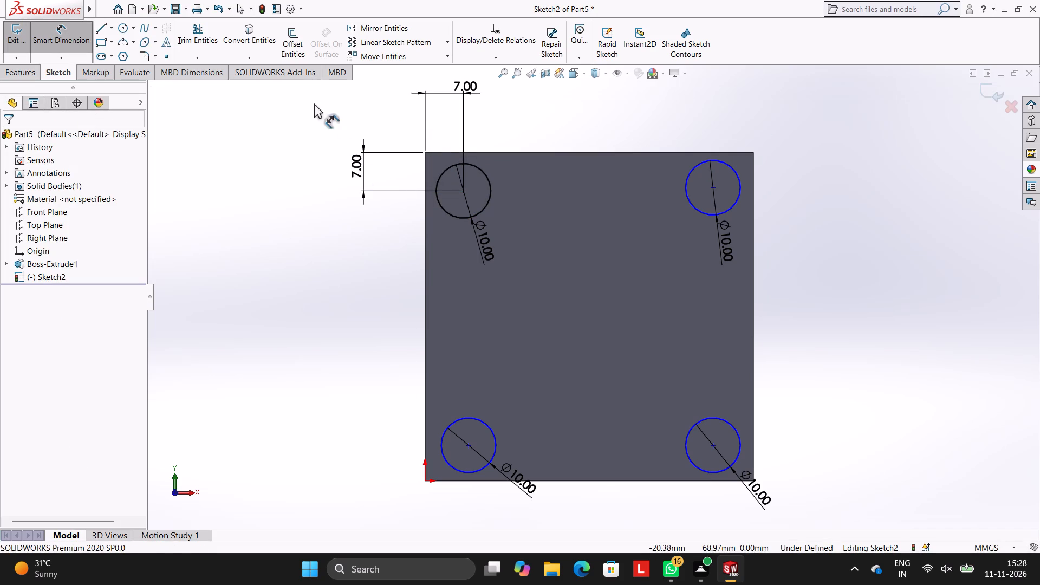
left_click(712, 187)
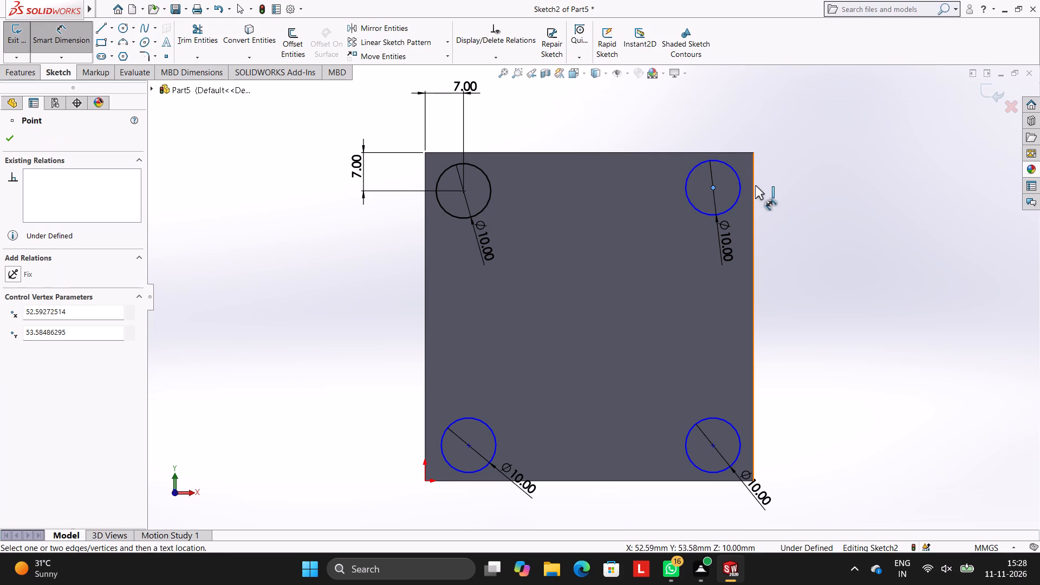
left_click(755, 185)
left_click(744, 108)
key("7")
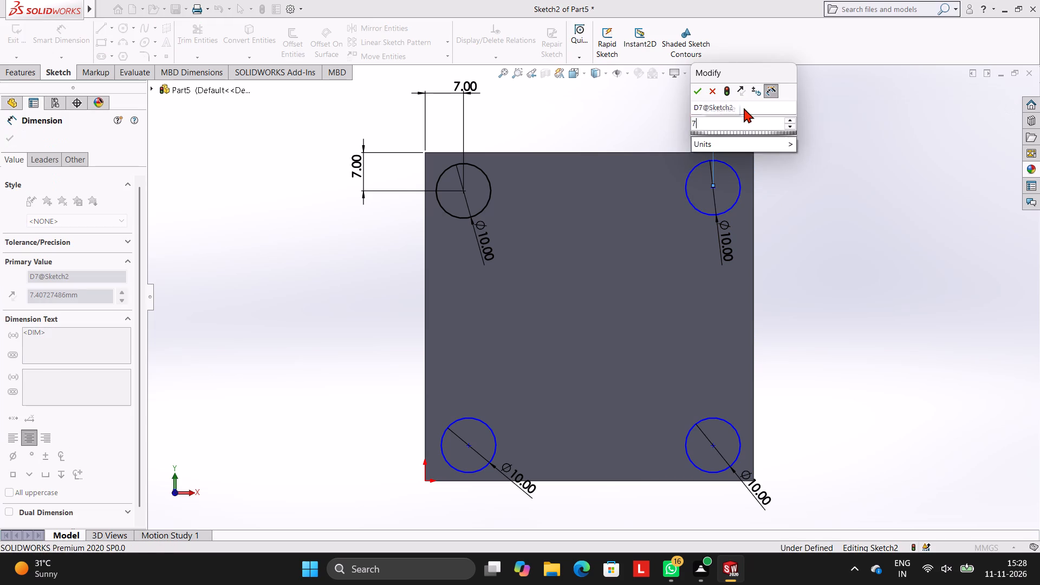
key("Return")
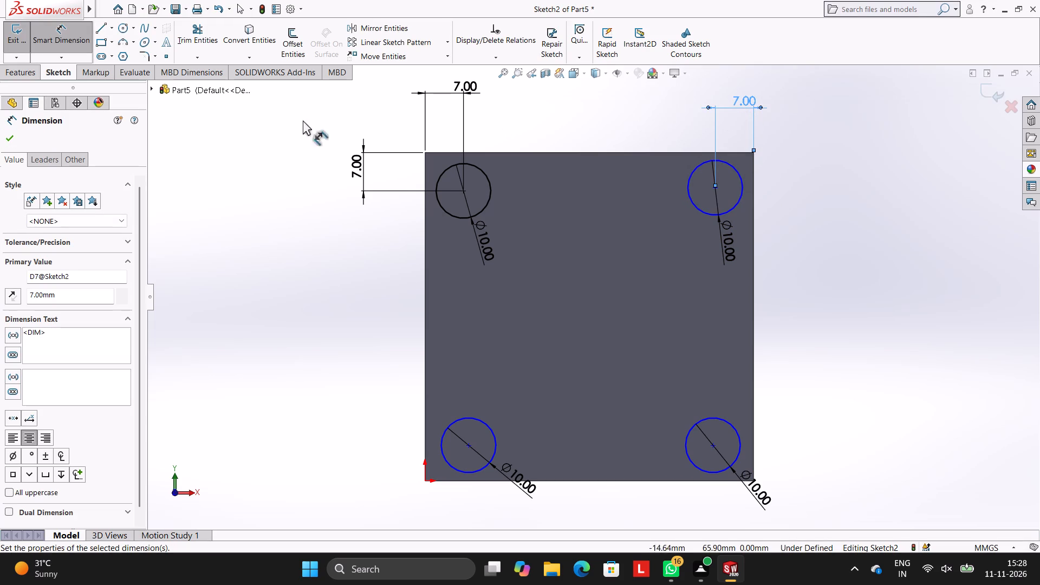
key("Escape")
key("Escape")
Dimension the upper-right circle's centre 7 mm from the plate's top edge.
left_click(64, 40)
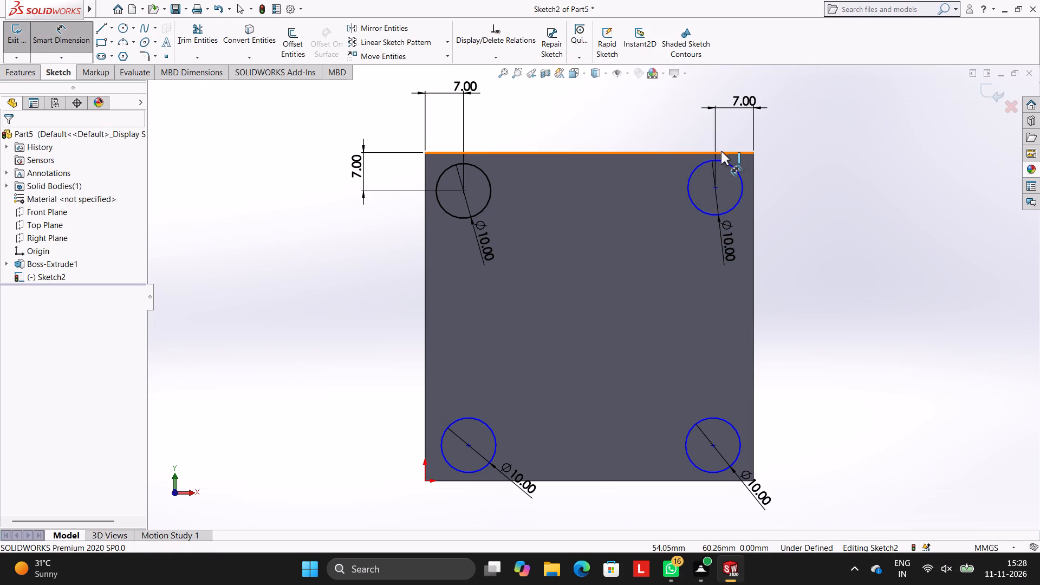
left_click(721, 151)
left_click(716, 188)
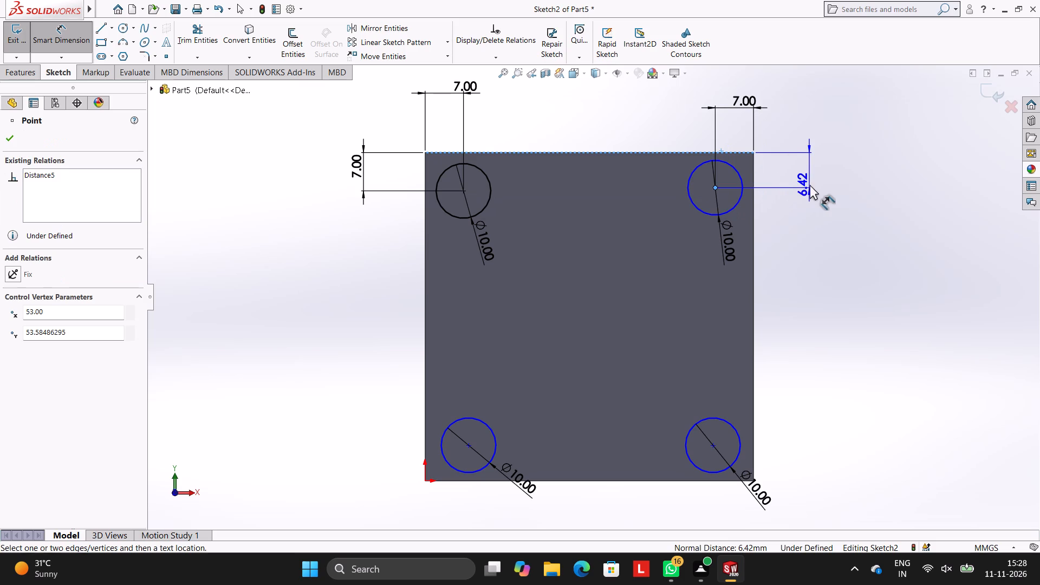
left_click(810, 185)
key("7")
key("Return")
key("Escape")
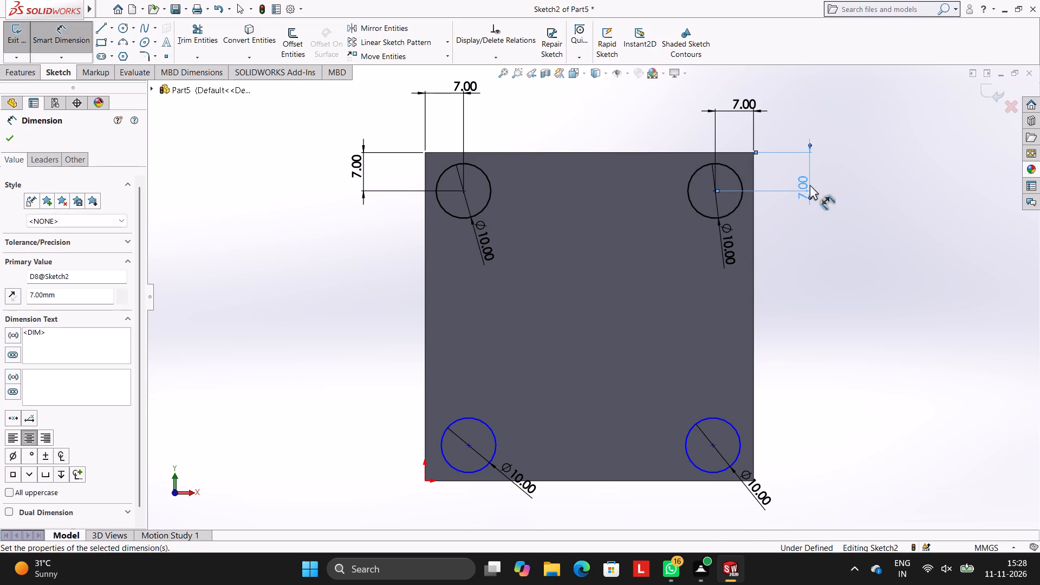
key("Escape")
Dimension the lower-left circle's centre 7 mm from the plate's bottom edge.
left_click(76, 34)
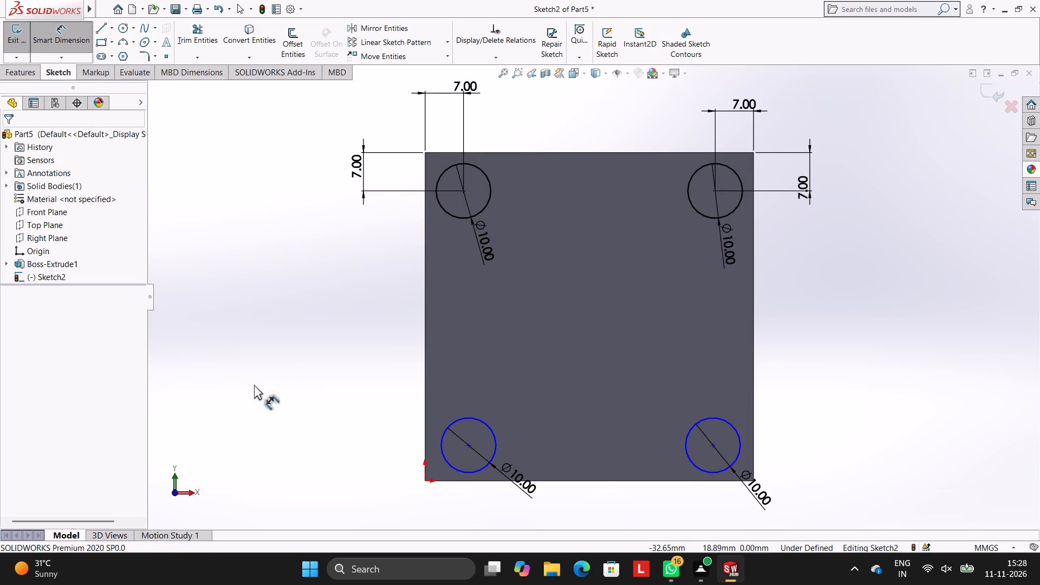
left_click(469, 444)
left_click_drag(467, 483, 463, 483)
left_click(380, 467)
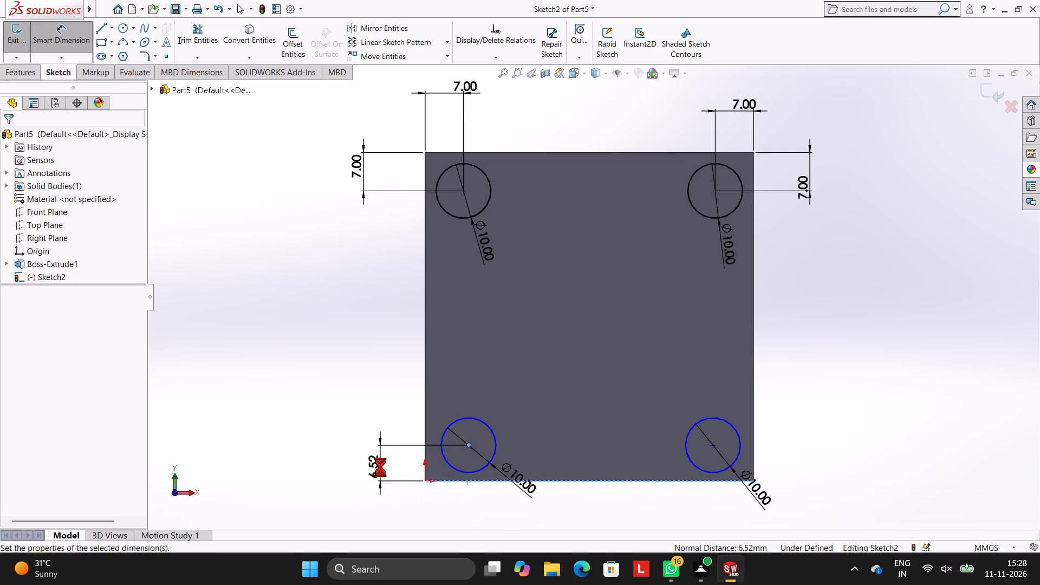
key("7")
key("Return")
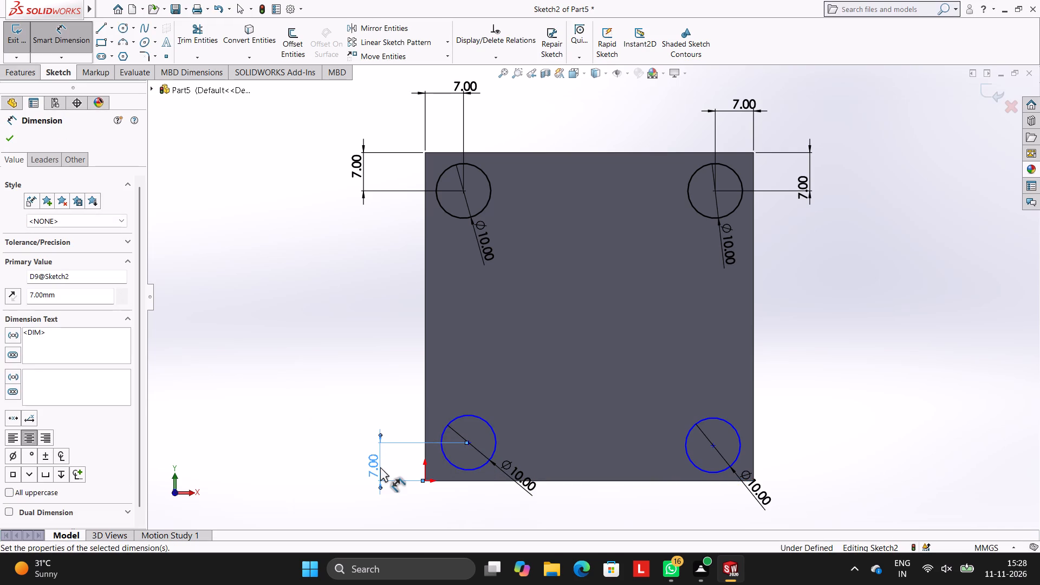
key("Escape")
key("Escape")
key("Escape")
Dimension the lower-left circle's centre 7 mm from the plate's left edge.
left_click(75, 40)
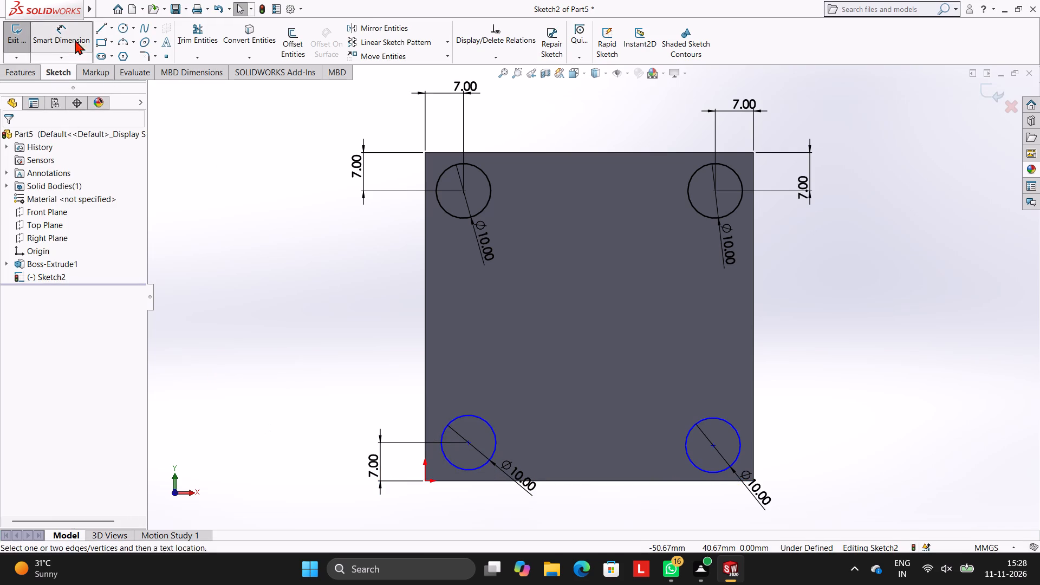
left_click(425, 437)
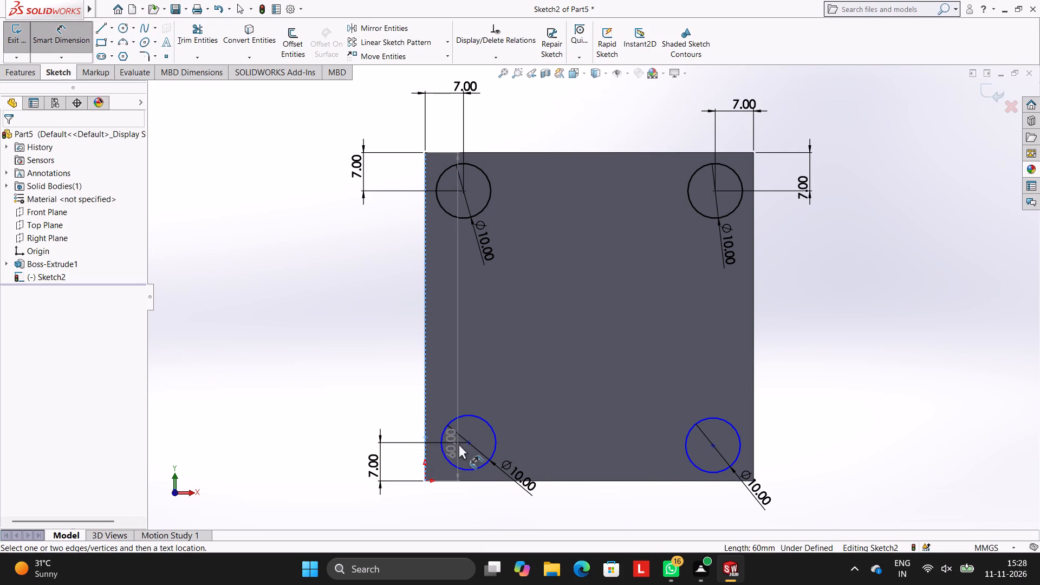
left_click(465, 442)
left_click(467, 513)
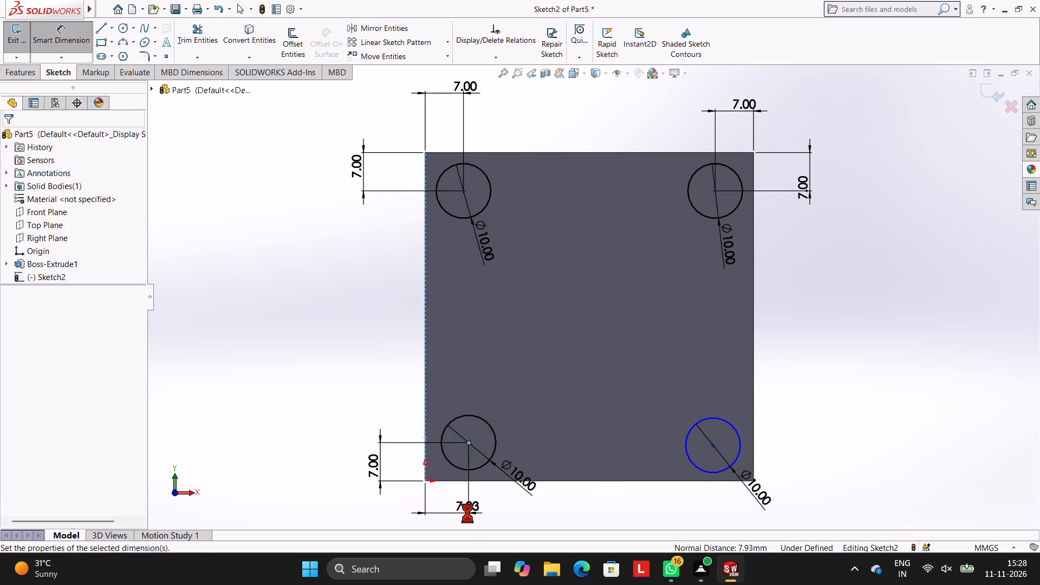
key("7")
key("Return")
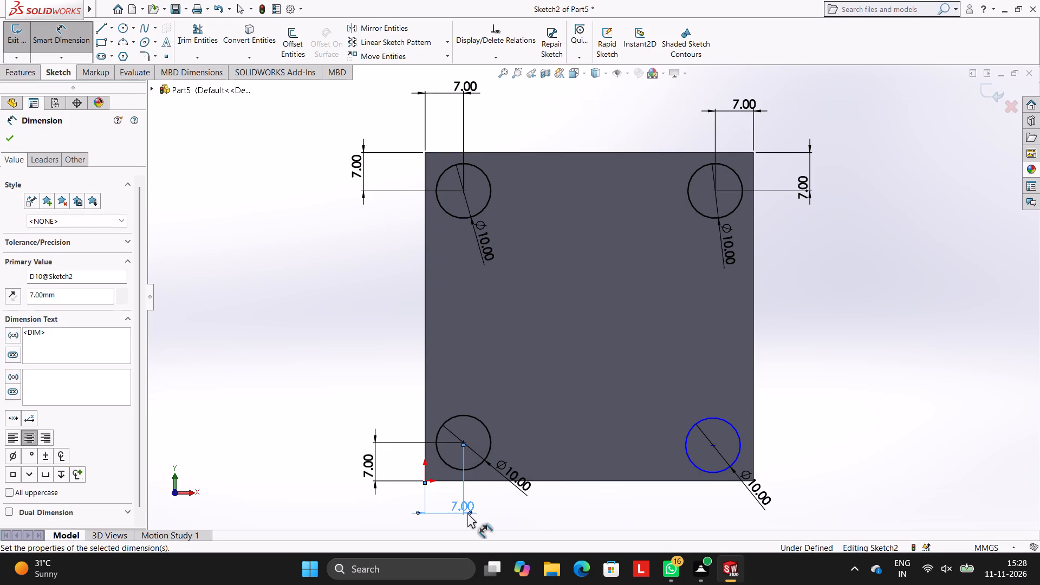
key("Escape")
key("Escape")
key("Escape")
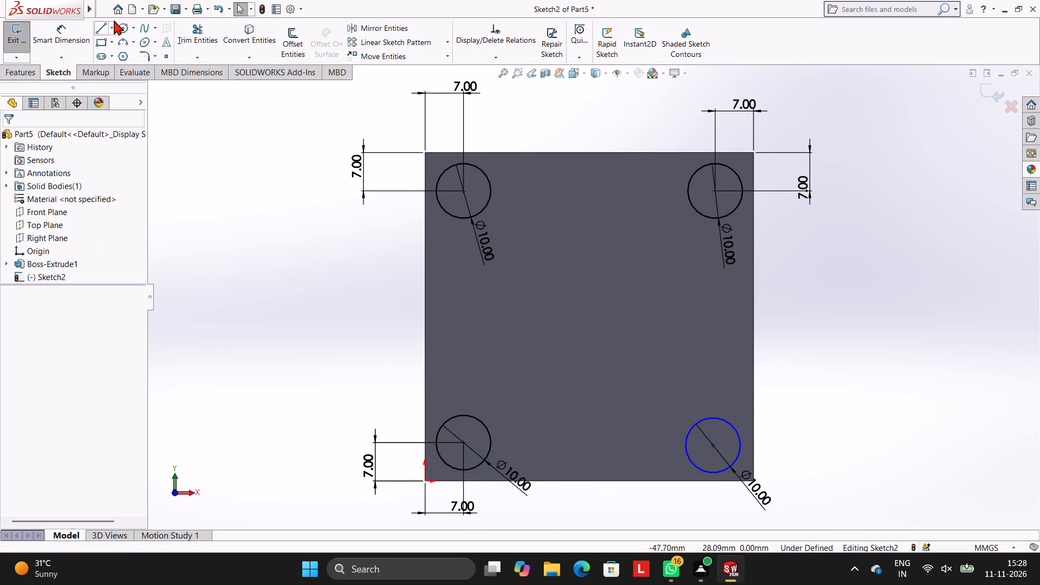
Dimension the lower-right circle's centre 7 mm from the plate's right edge.
left_click(71, 27)
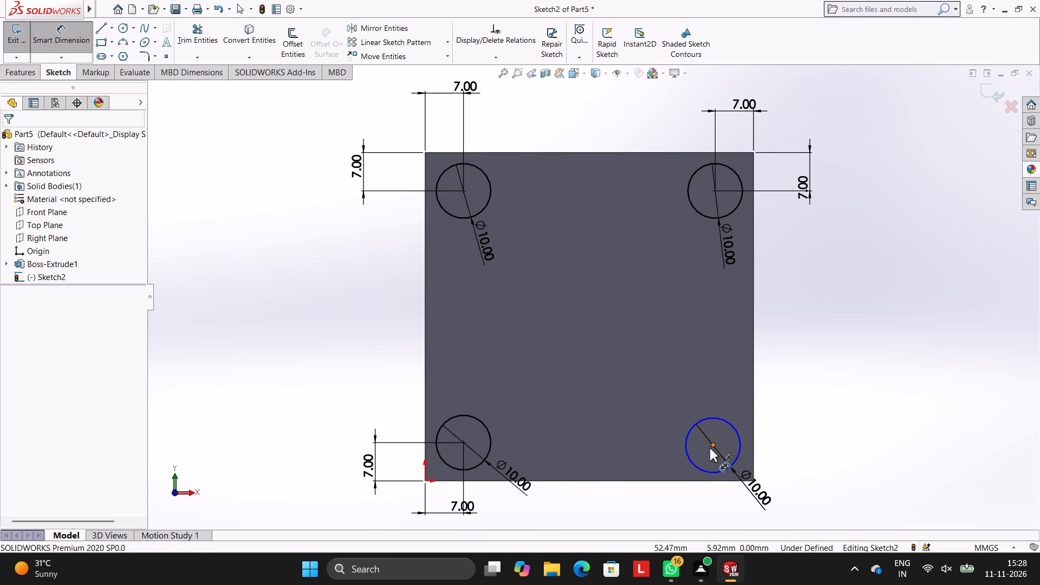
left_click(712, 446)
left_click(754, 437)
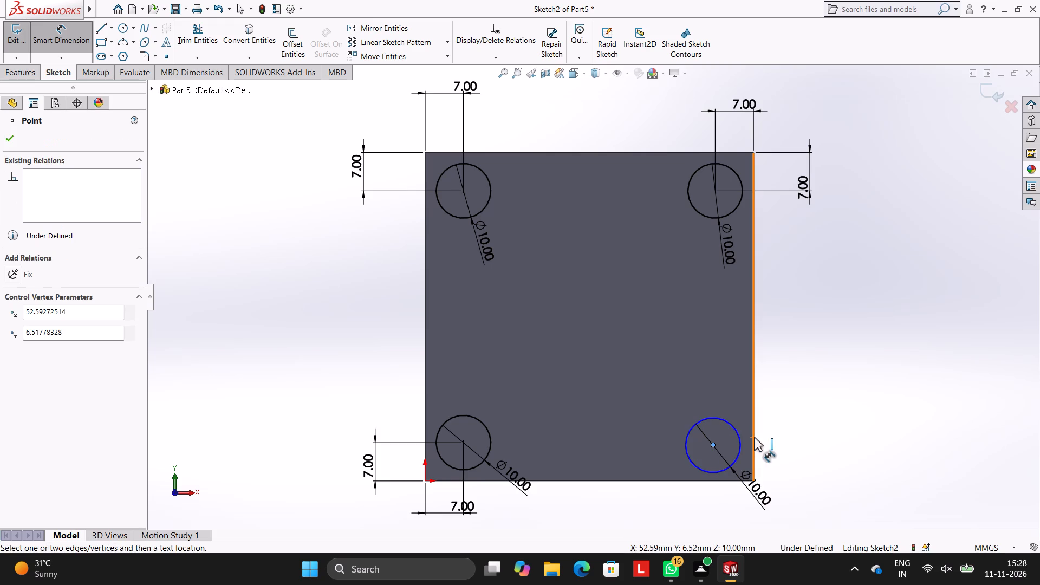
left_click(800, 356)
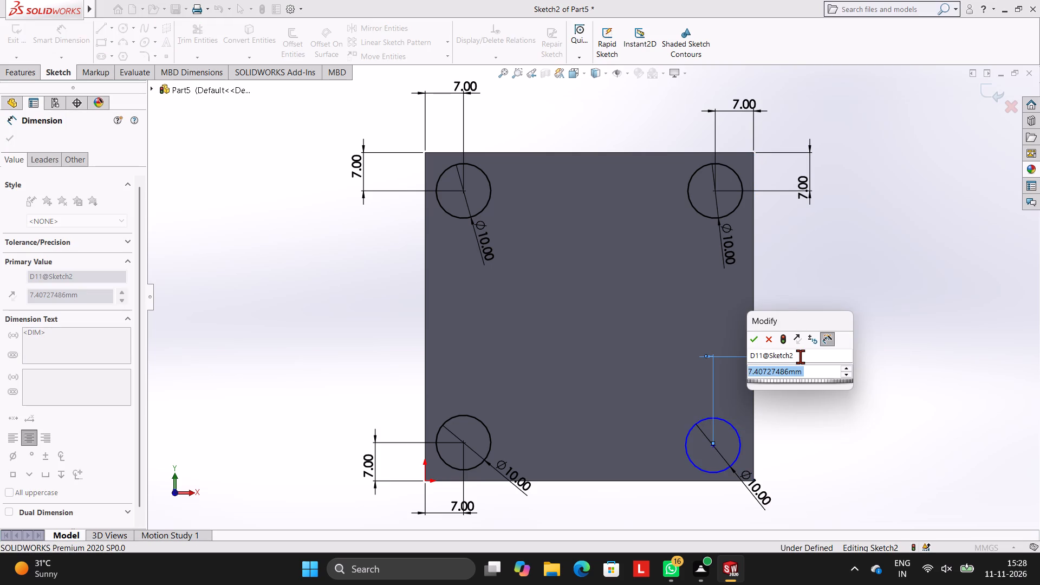
key("7")
key("Return")
key("Escape")
key("Escape")
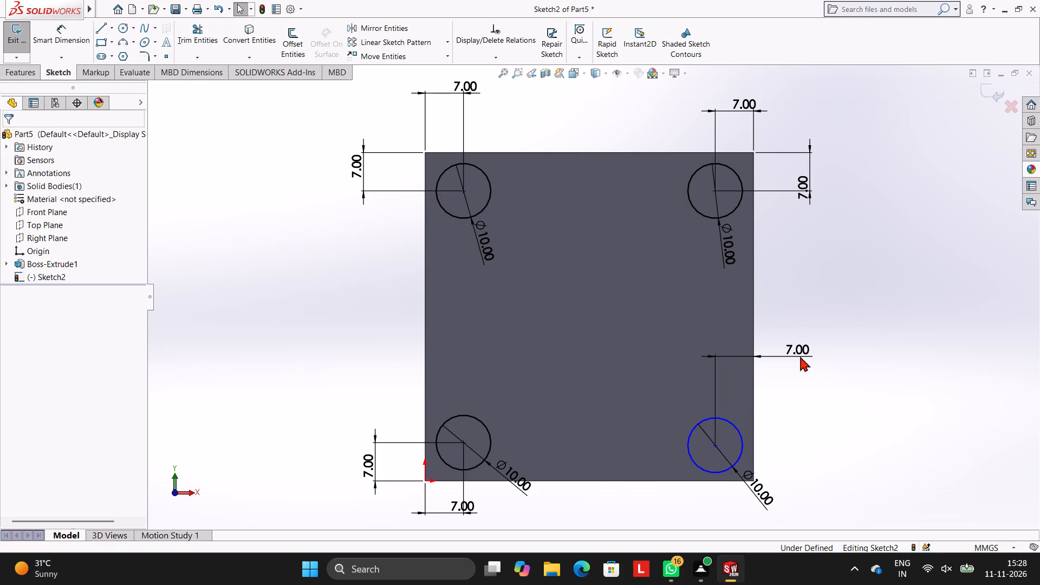
Dimension the lower-right circle's centre 7 mm from the plate's bottom edge.
left_click(80, 29)
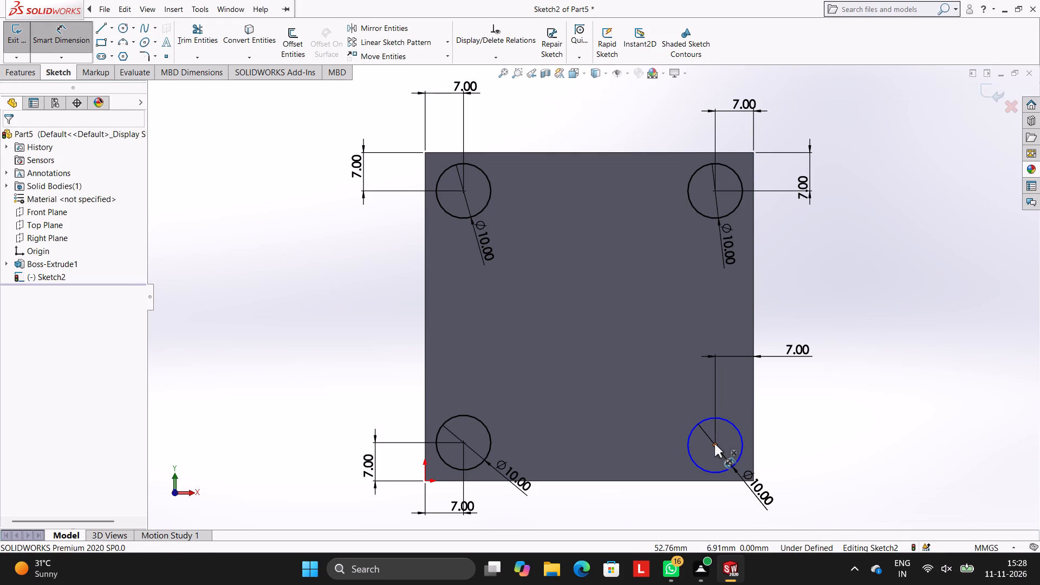
left_click(714, 444)
left_click(708, 480)
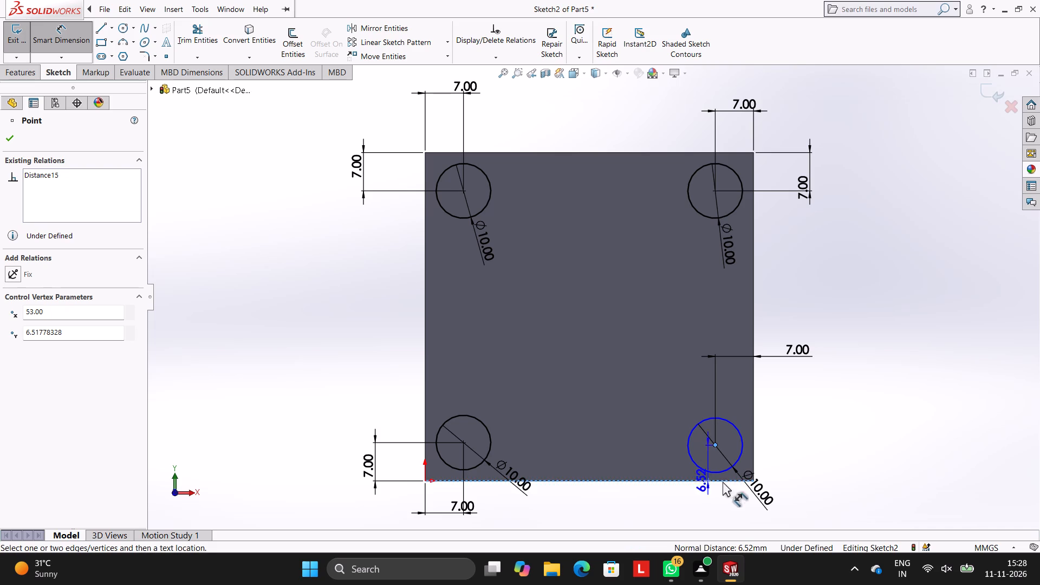
left_click(842, 462)
key("7")
key("Return")
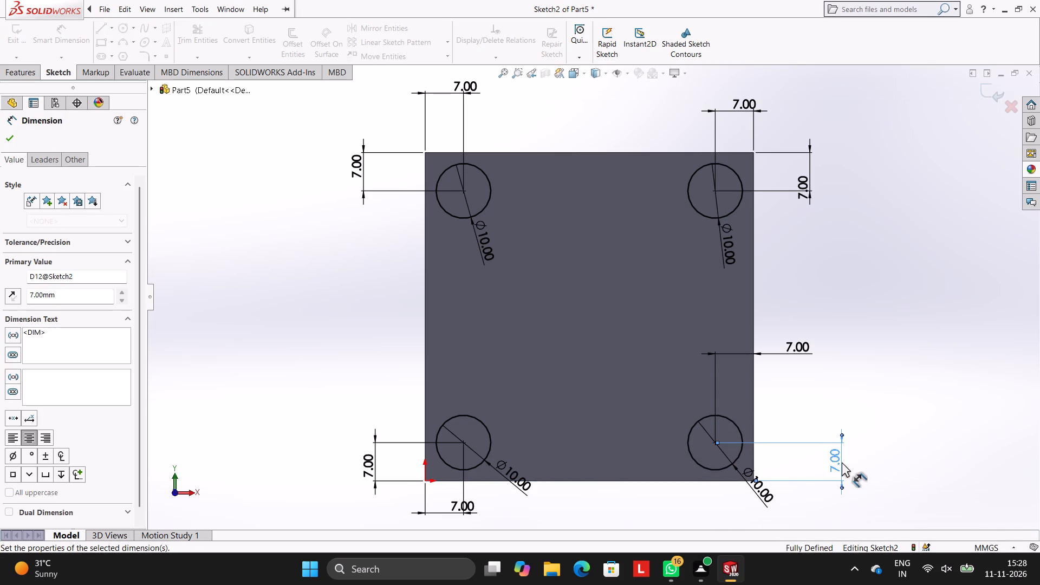
key("Escape")
key("Escape")
key("Escape")
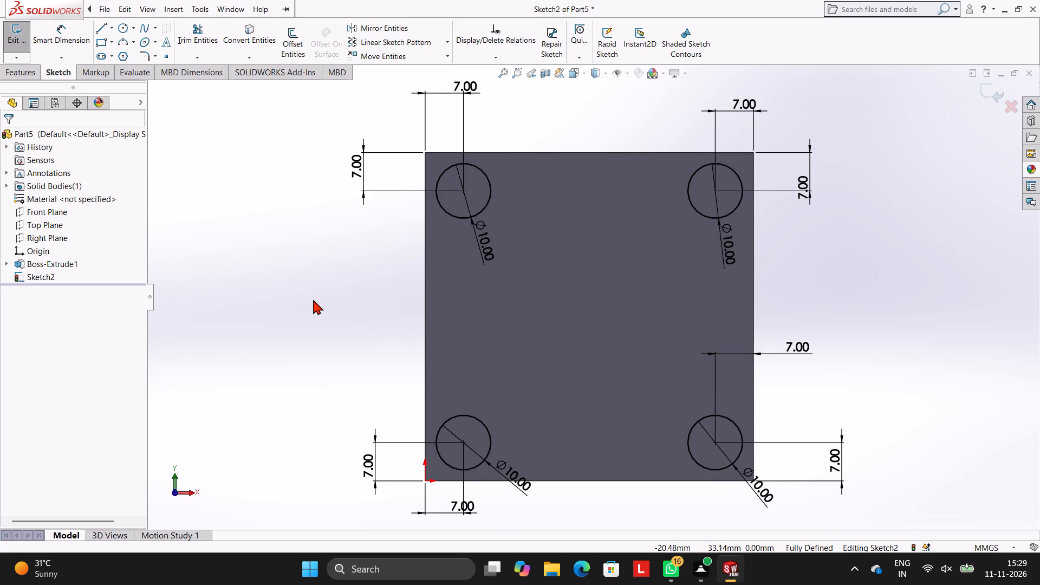
Cut the four 10 mm corner circles 5 mm deep into the plate with a blind Extruded Cut.
left_click(15, 69)
left_click(189, 33)
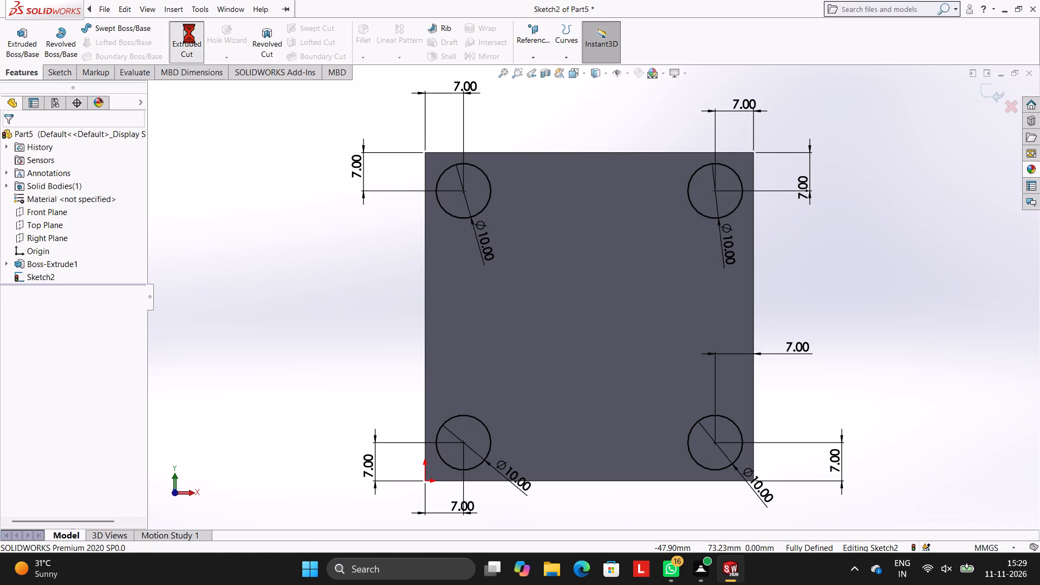
key("5")
key("Return")
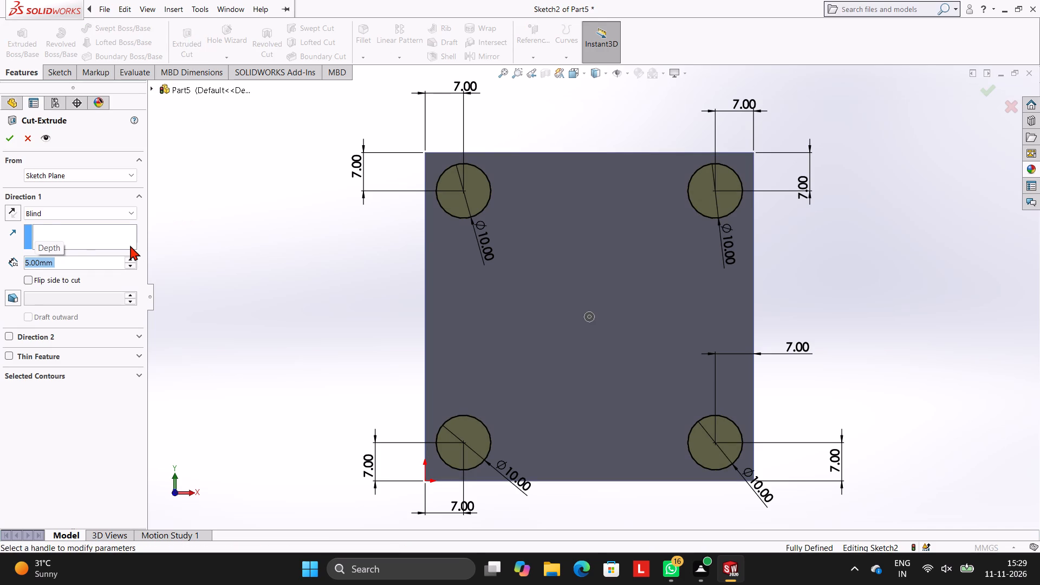
left_click(12, 143)
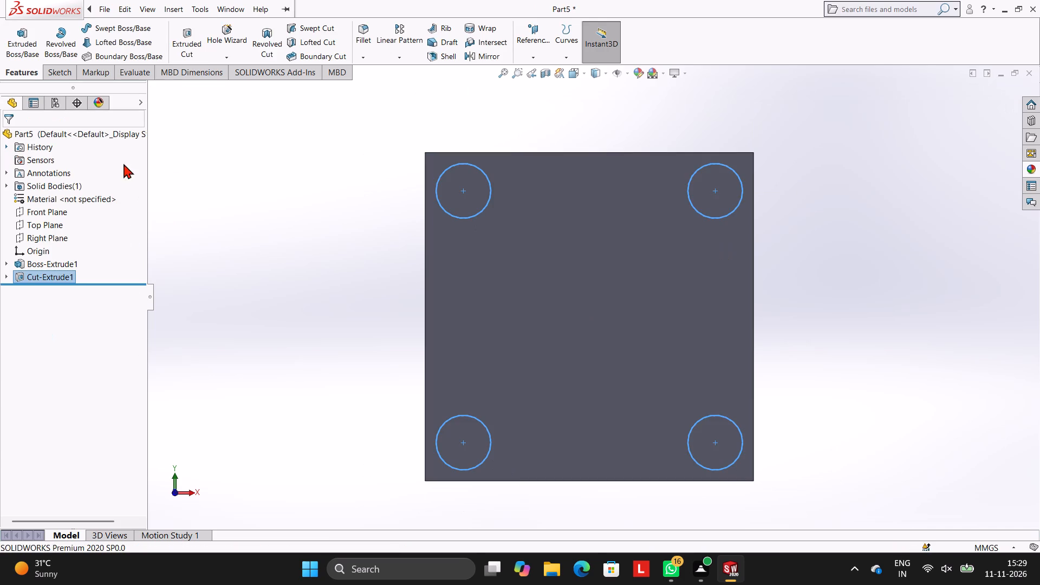
left_click(179, 170)
Start a sketch on the floor of the upper-left pocket and draw a concentric circle of 5 mm diameter there.
middle_click_drag(490, 223, 509, 232)
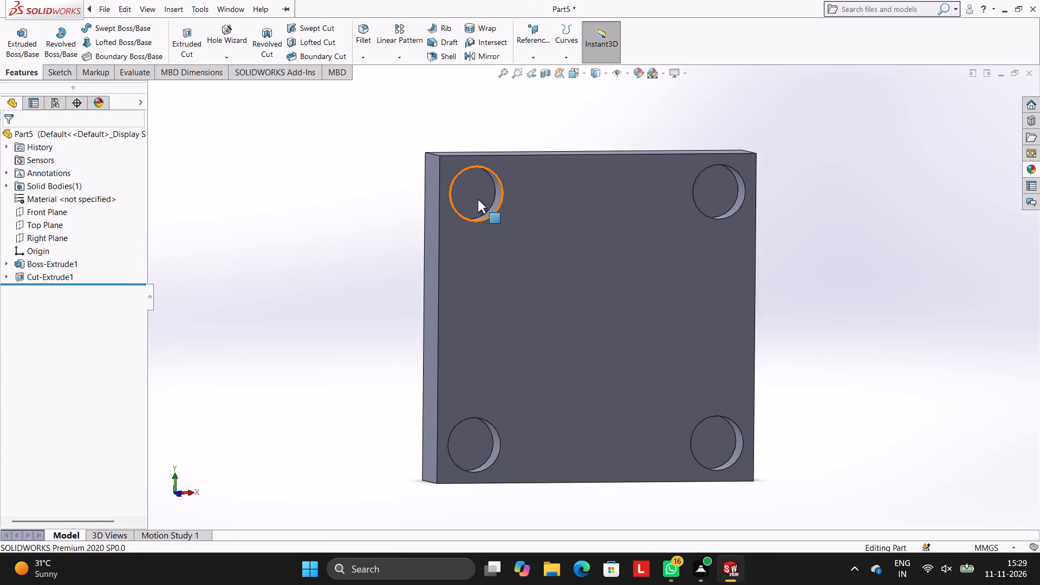
left_click(474, 194)
left_click(526, 161)
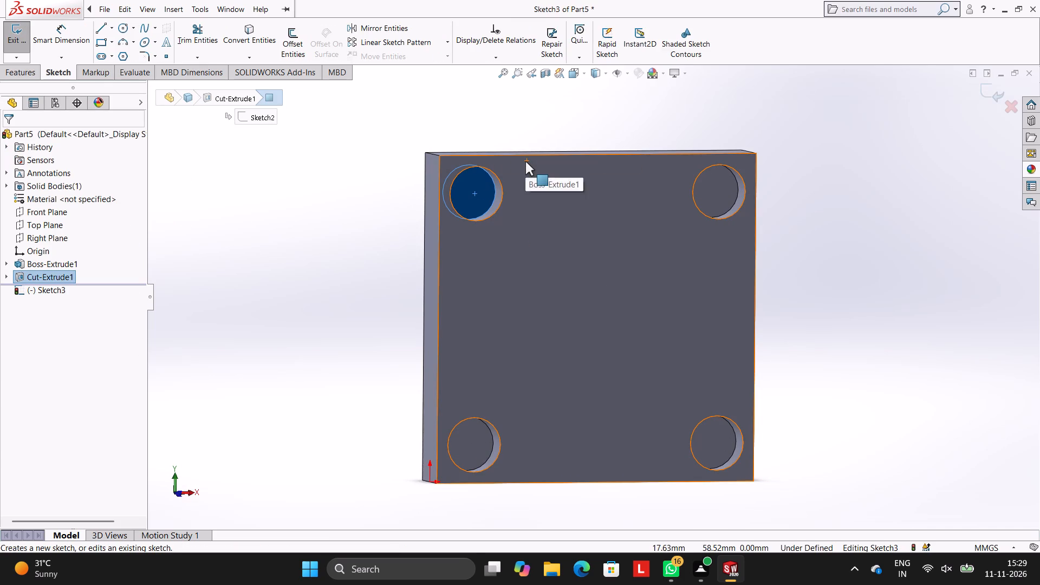
key("ctrl+8")
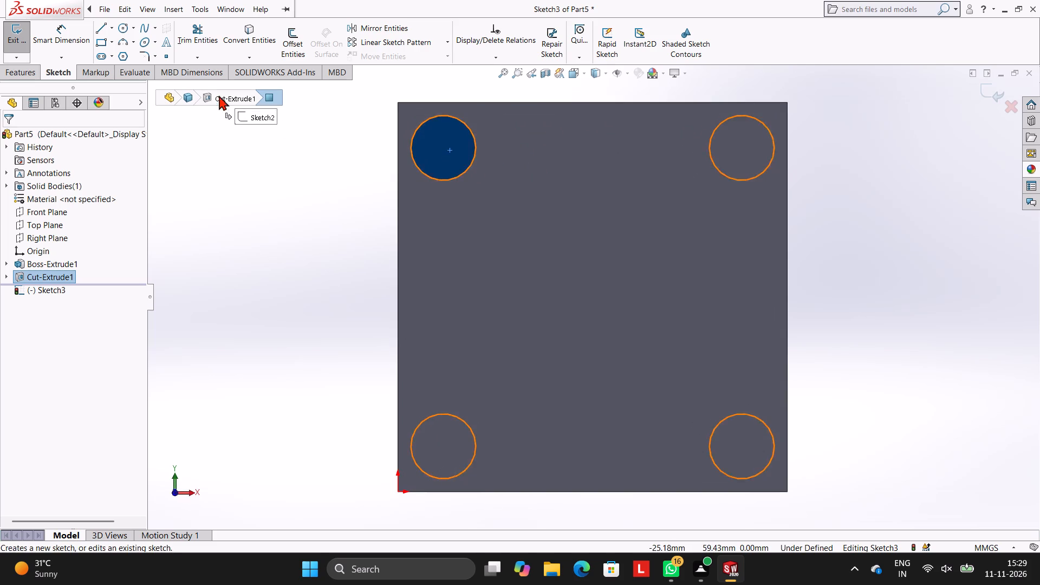
left_click(122, 24)
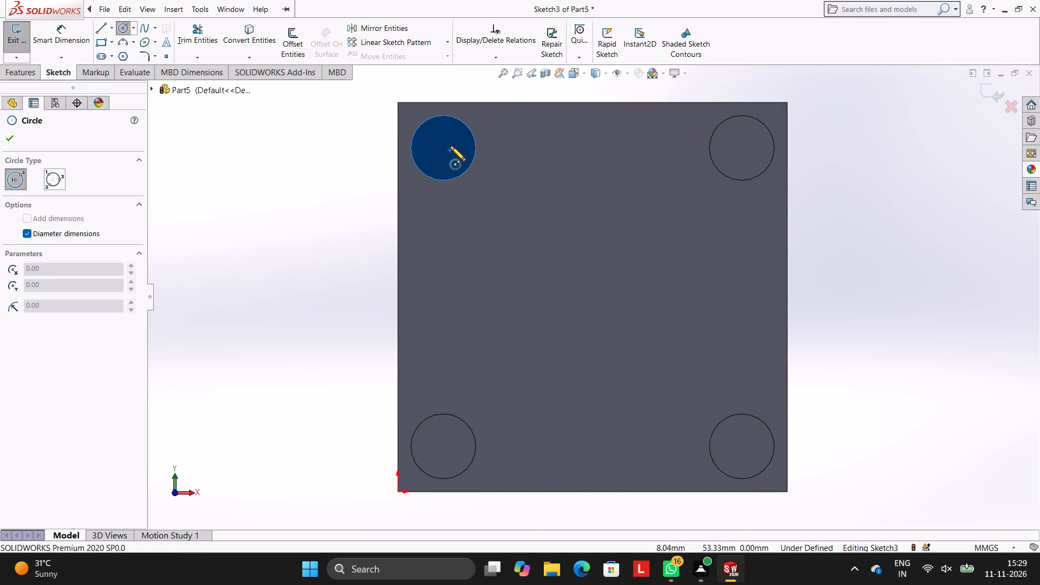
left_click(443, 147)
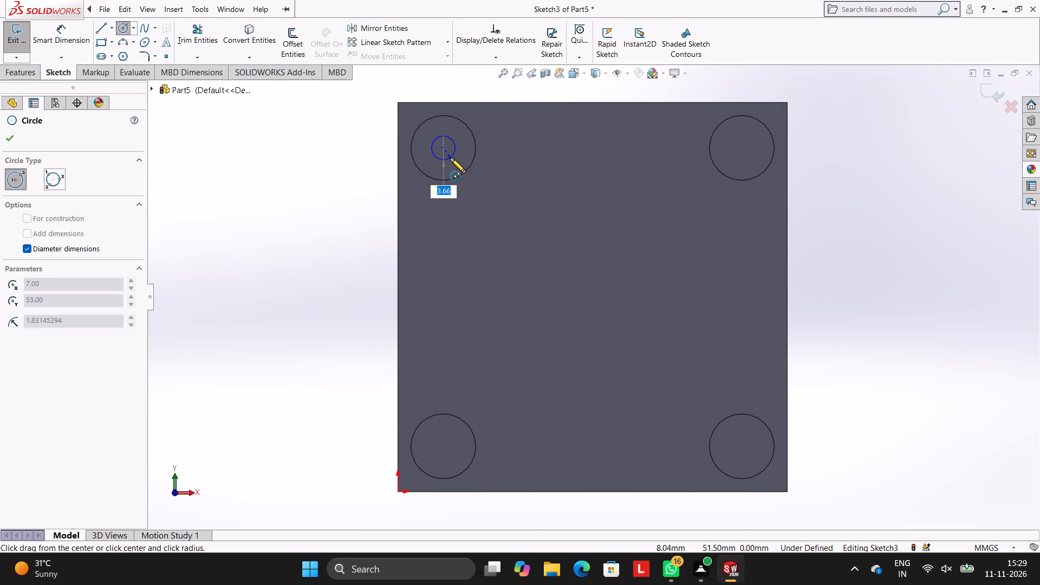
key("5")
key("Return")
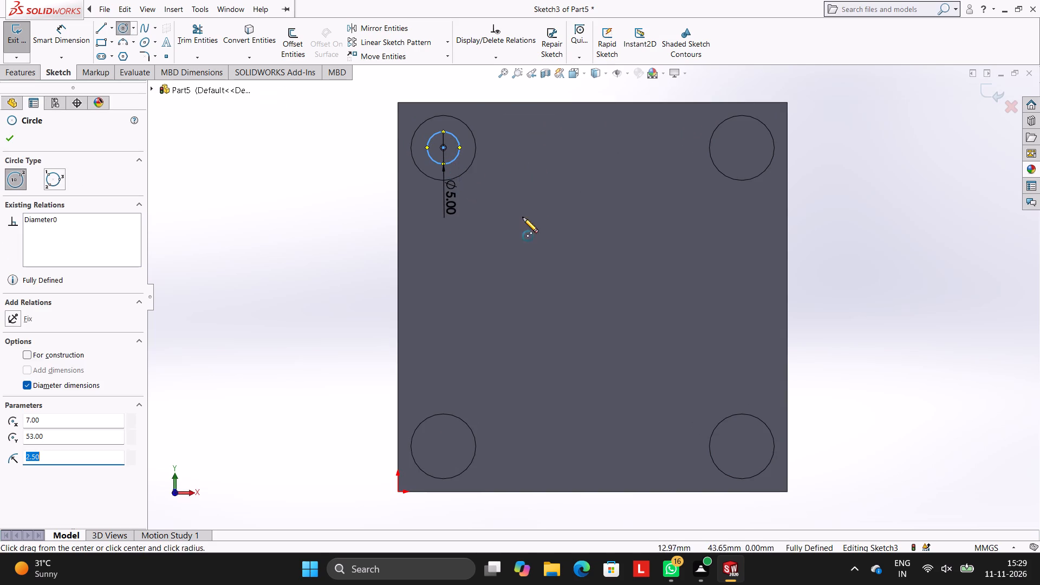
Sketch 5 mm diameter circles concentric with the upper-right, lower-left and lower-right pockets.
left_click(743, 147)
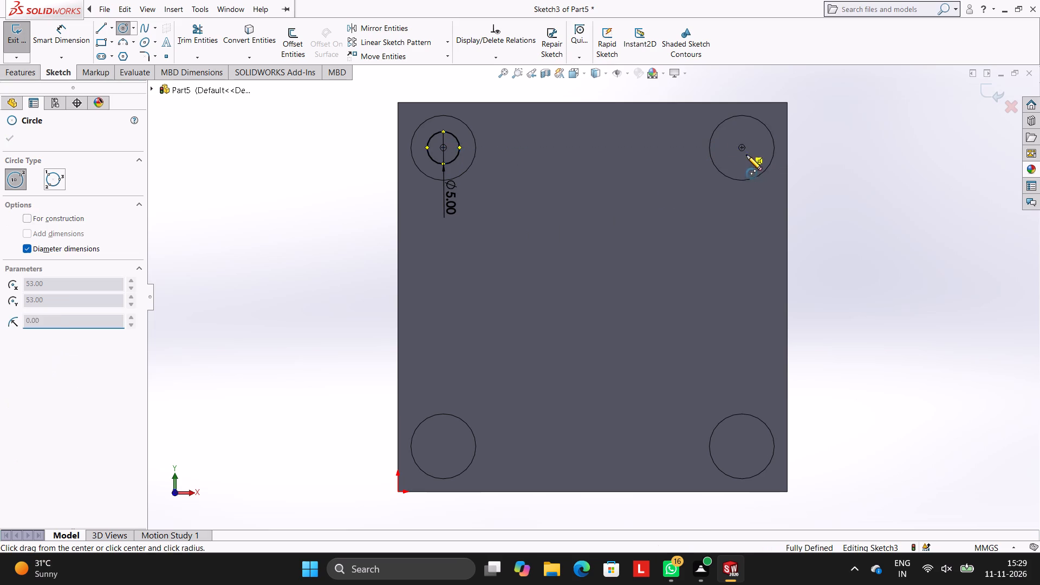
key("5")
key("Return")
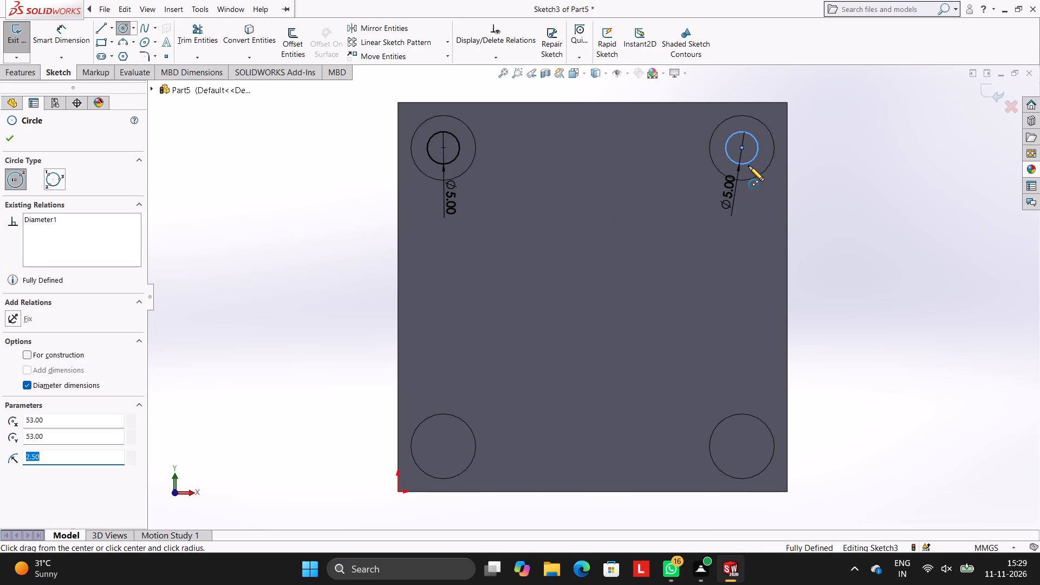
left_click(442, 447)
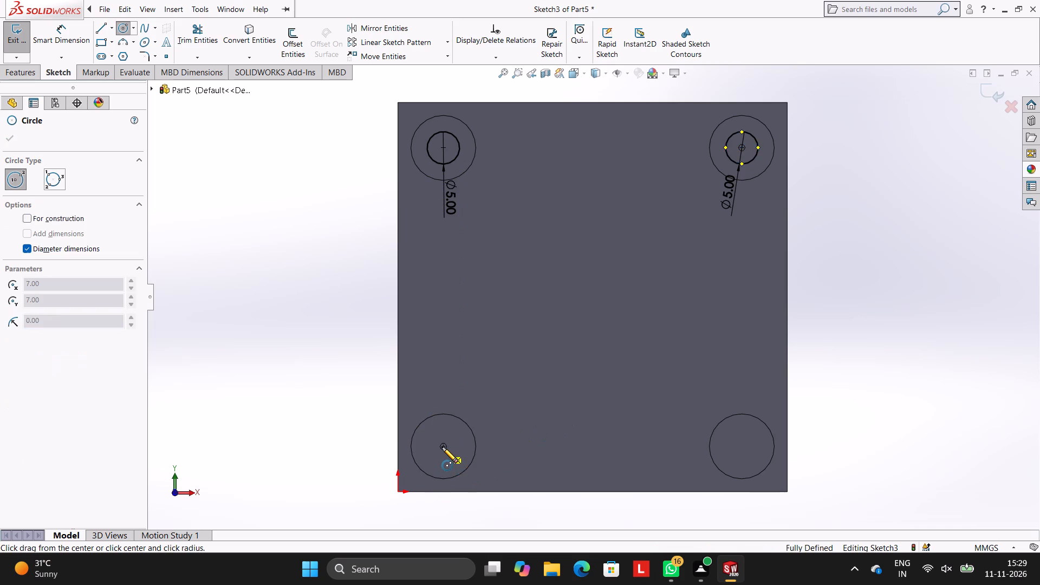
key("5")
key("Return")
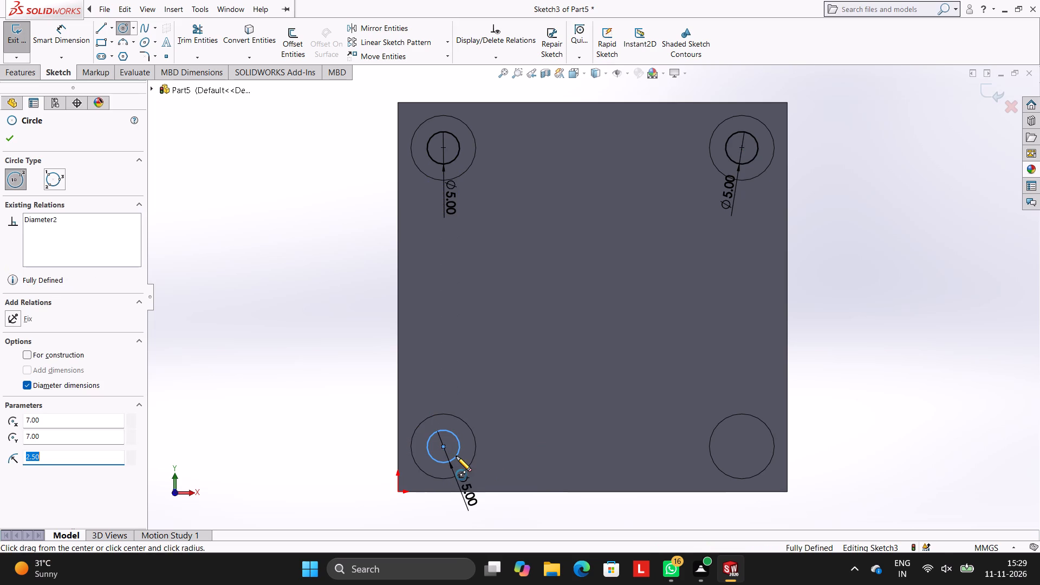
left_click(745, 449)
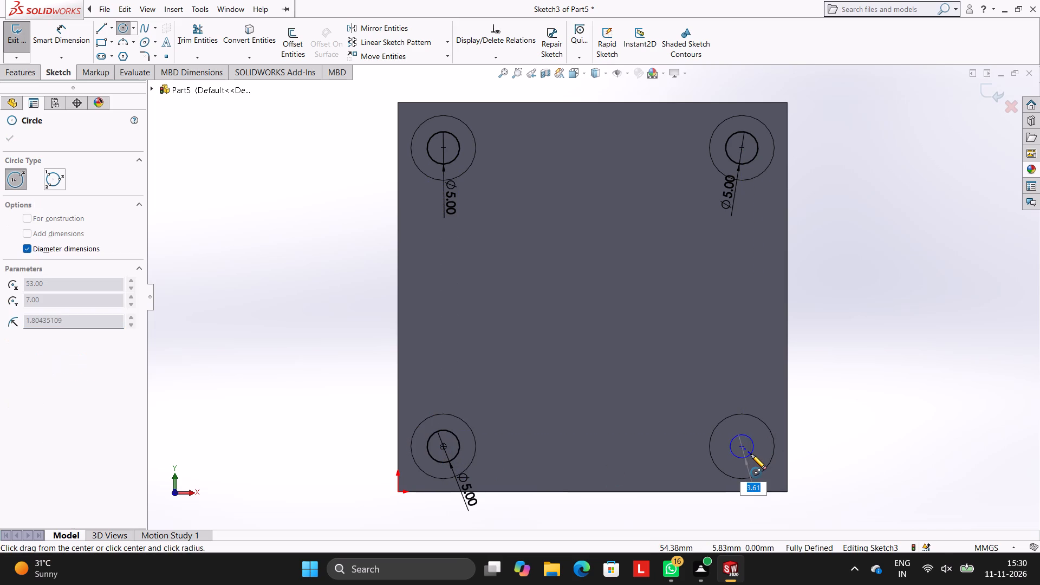
key("5")
key("Return")
key("Escape")
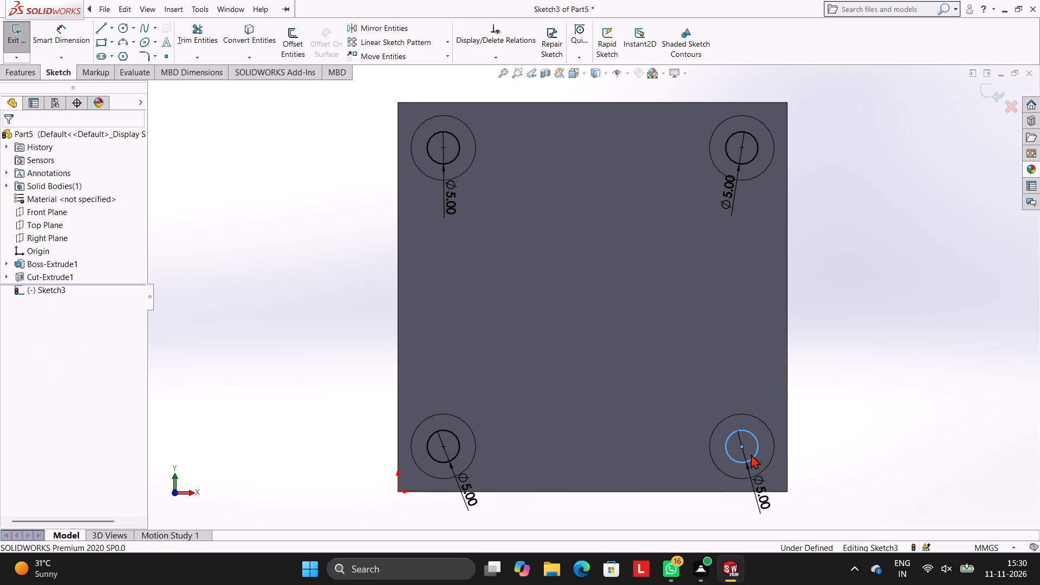
key("Escape")
key("Escape")
key("Escape")
Cut the four 5 mm circles another 5 mm deep from the pocket floors with a blind Extruded Cut.
left_click(24, 82)
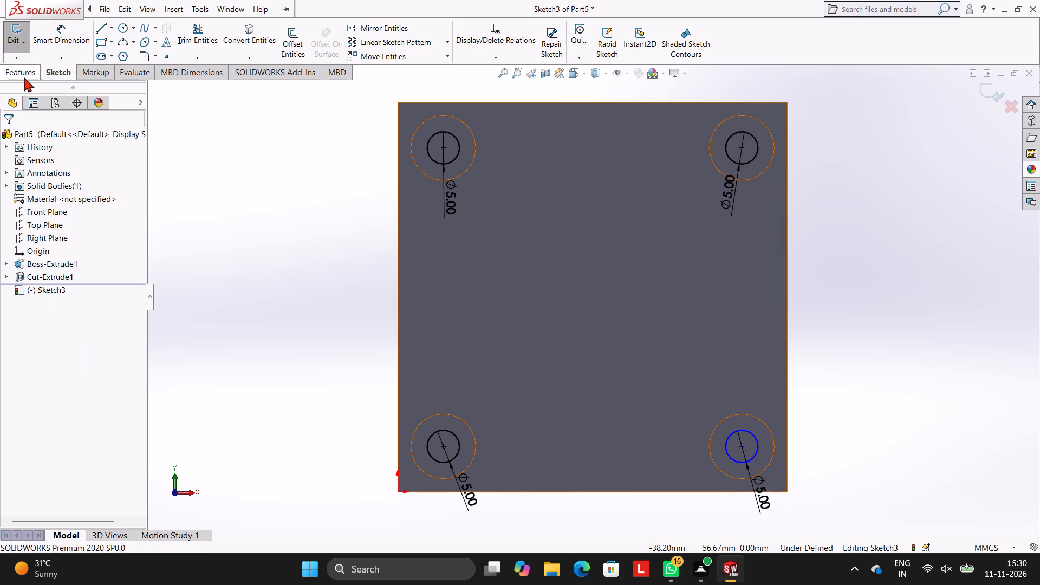
left_click(25, 68)
left_click(179, 42)
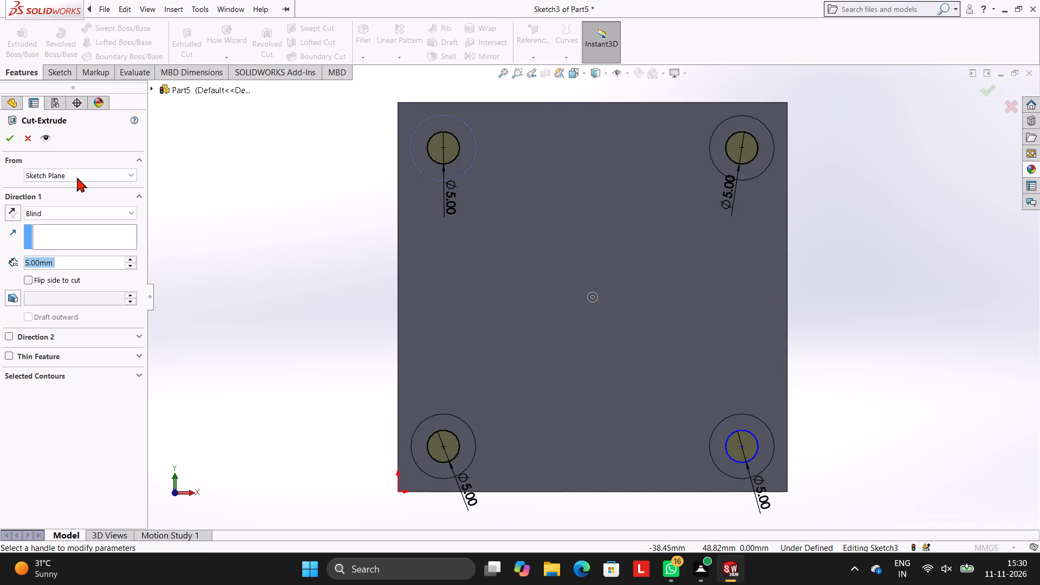
left_click(6, 139)
left_click(213, 144)
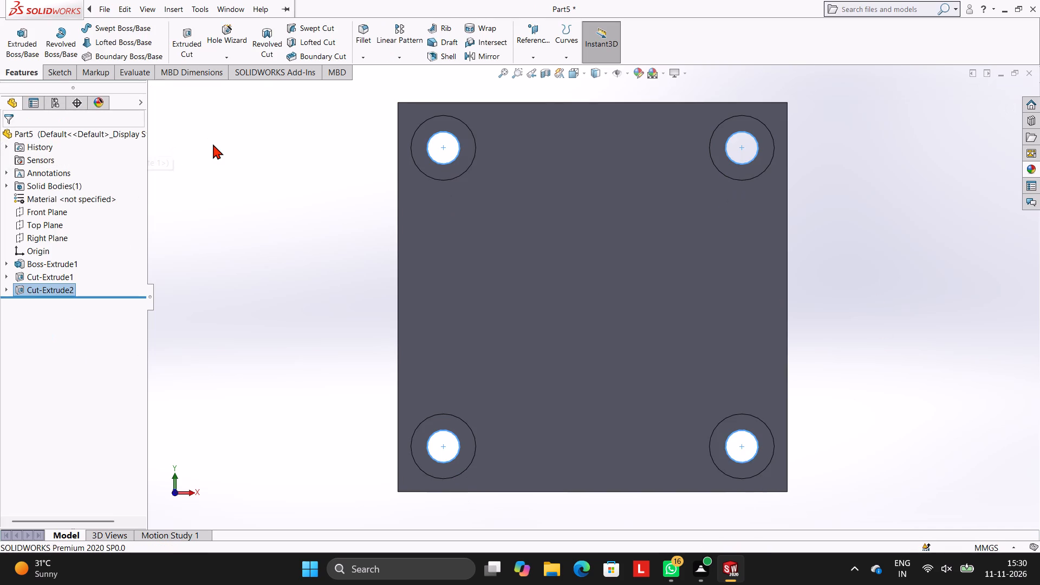
Examine the four stepped corner holes and the plate's sides from several angles.
middle_click_drag(522, 269, 573, 267)
scroll(528, 270, "down", 1)
scroll(590, 268, "up", 2)
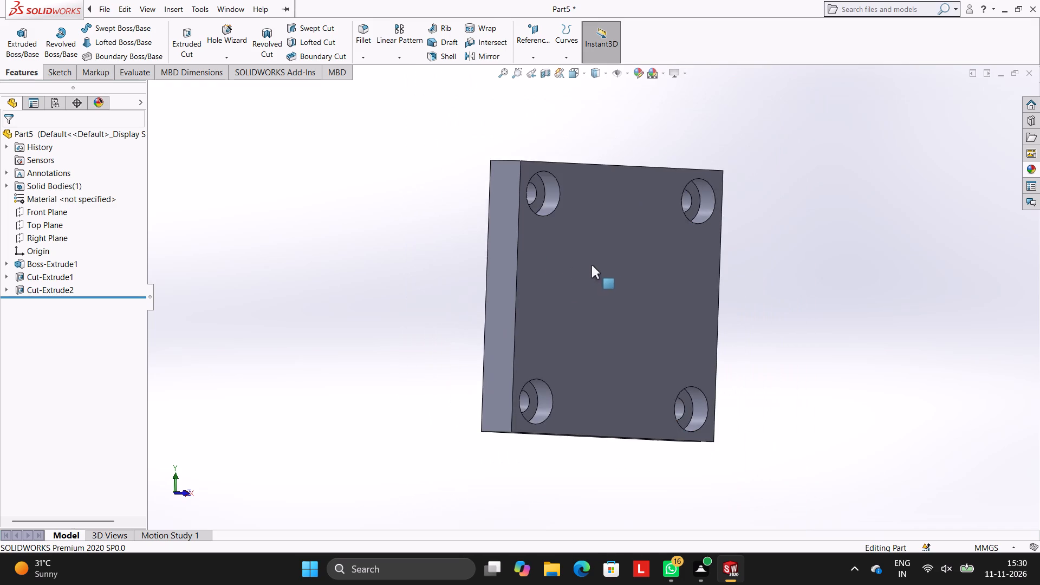
scroll(591, 265, "up", 1)
middle_click(649, 268)
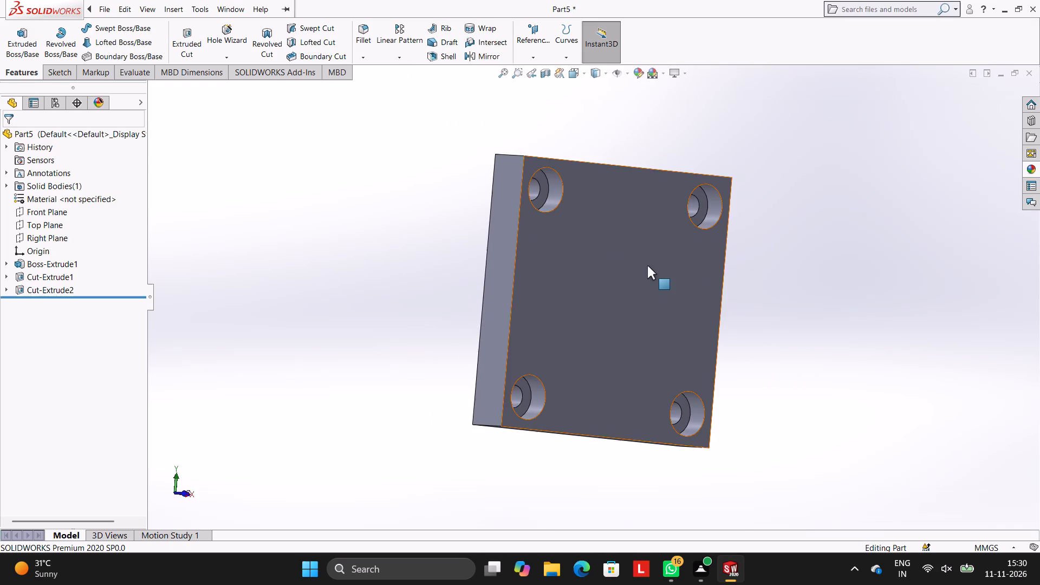
middle_click_drag(800, 246, 774, 246)
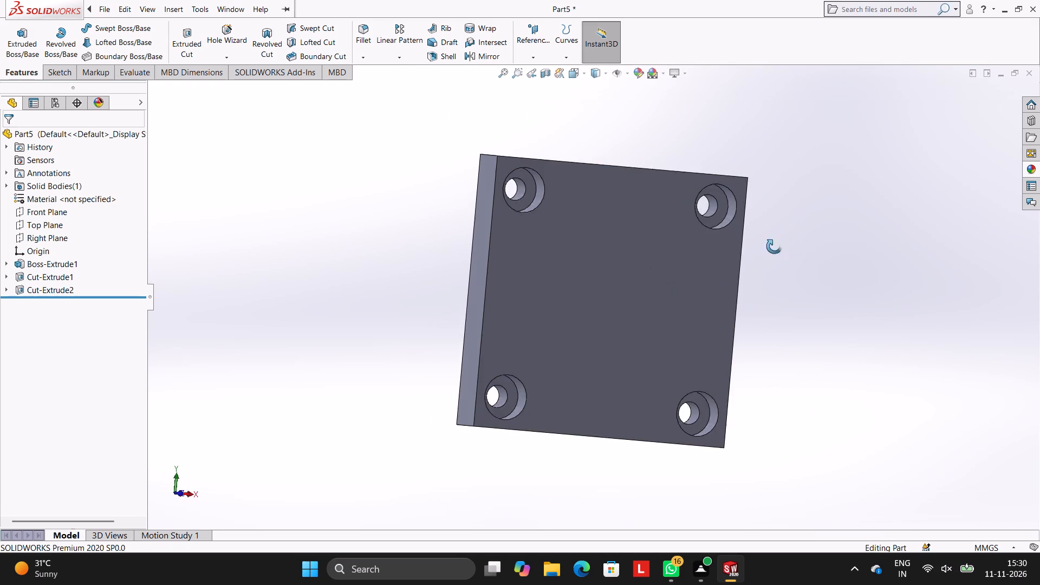
middle_click_drag(774, 246, 738, 227)
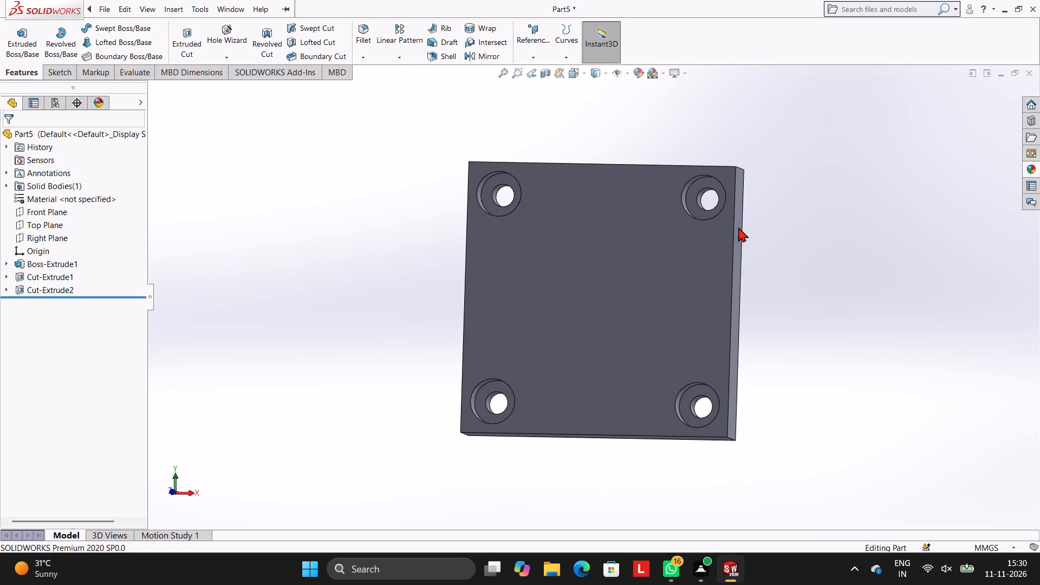
middle_click_drag(834, 241, 940, 261)
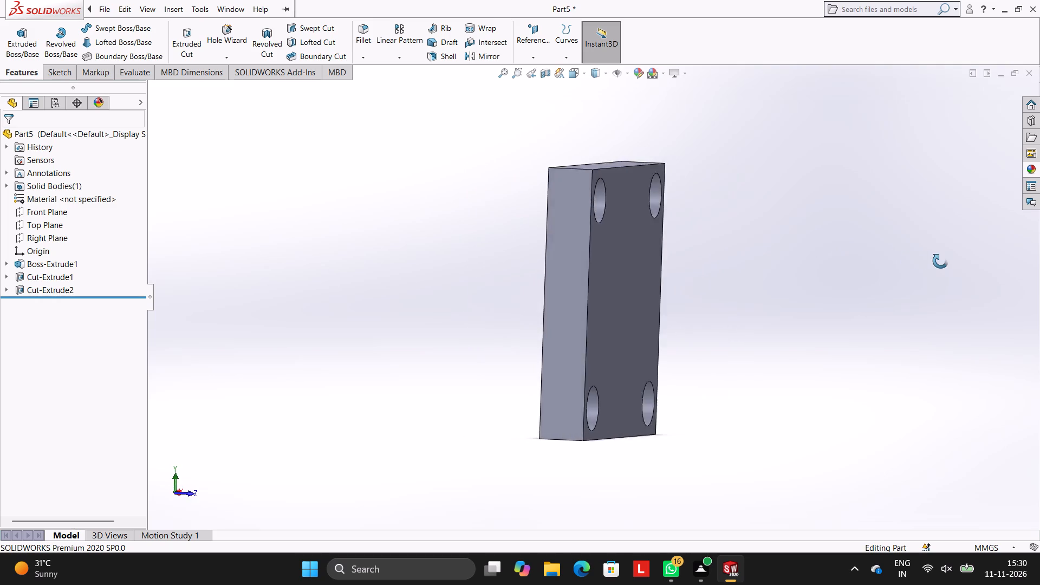
middle_click_drag(940, 261, 873, 262)
Start a sketch on the plate's front face and draw a vertical line from the top edge's midpoint to the bottom edge's midpoint.
left_click(613, 280)
left_click(658, 250)
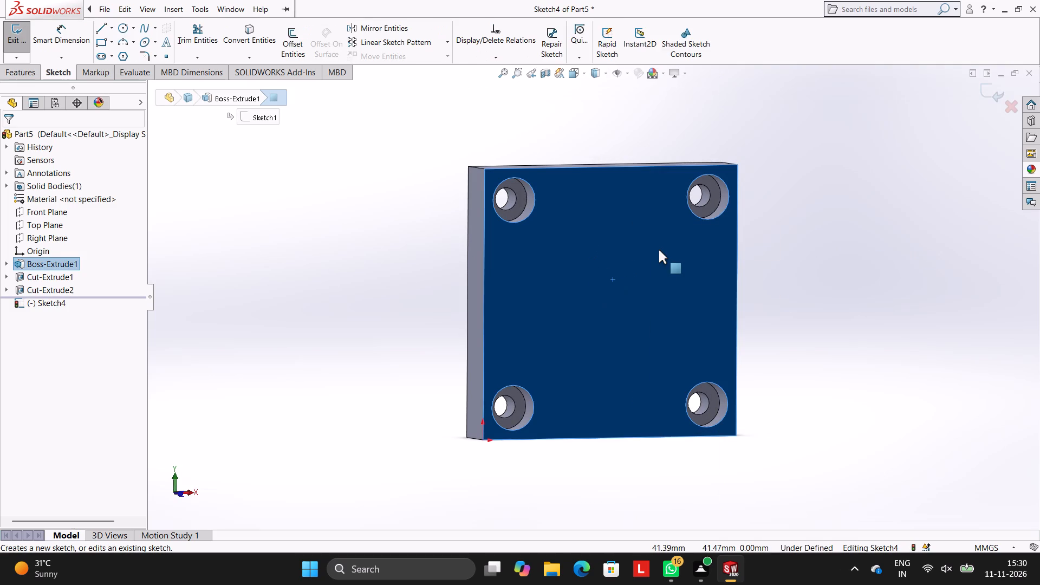
key("ctrl+8")
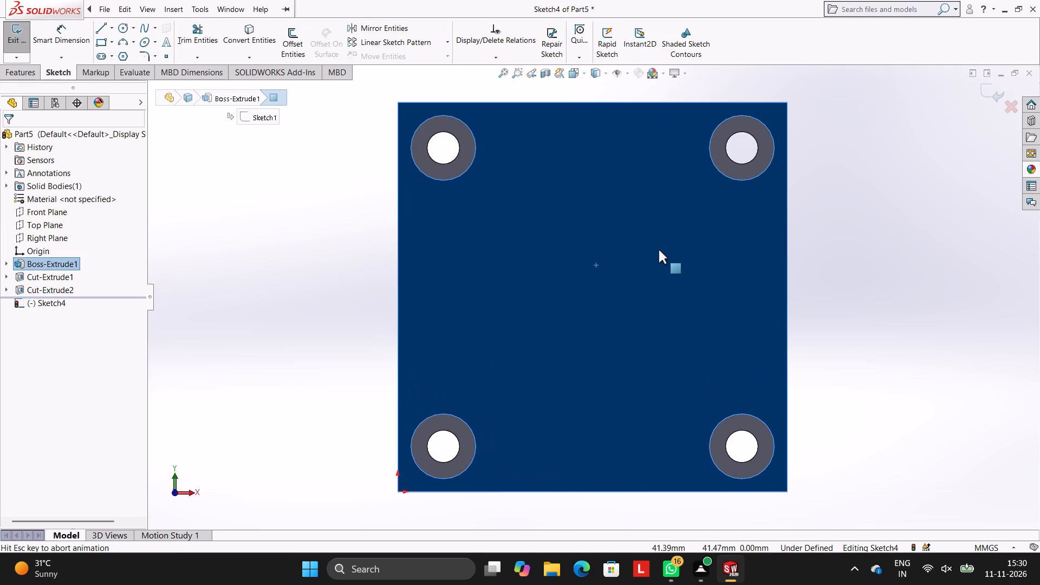
key("Escape")
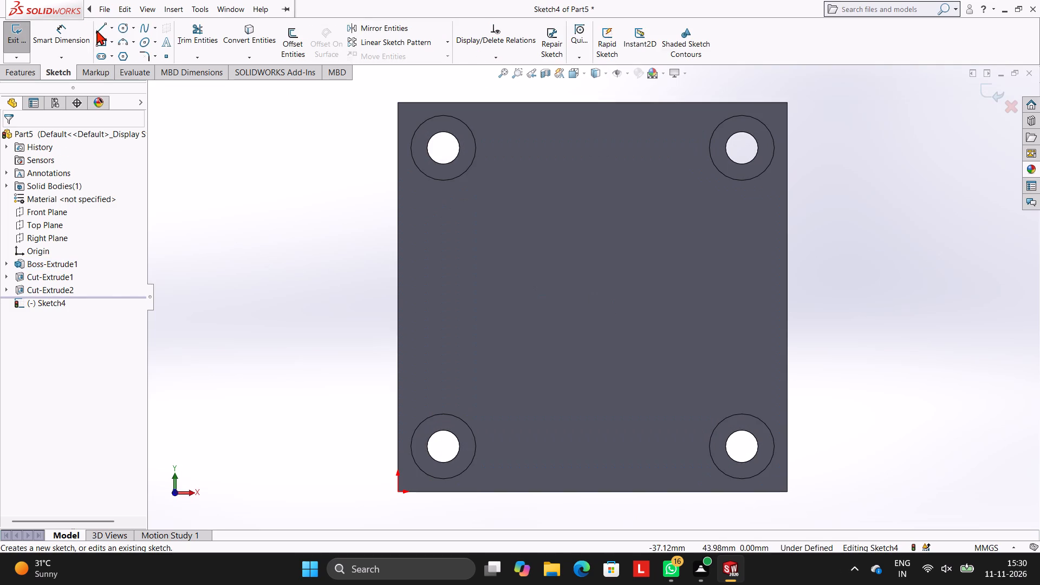
left_click(96, 30)
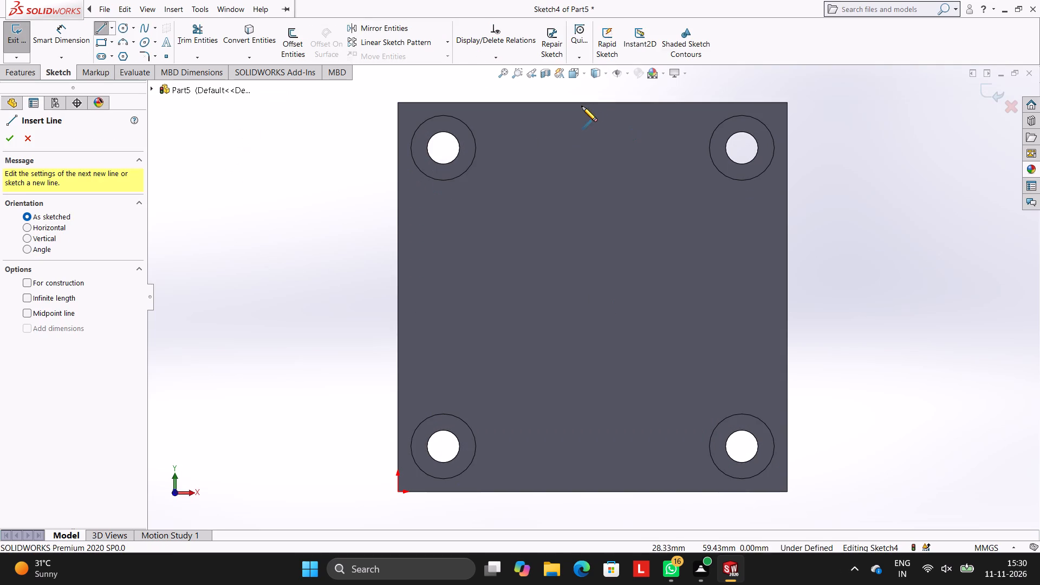
left_click(593, 103)
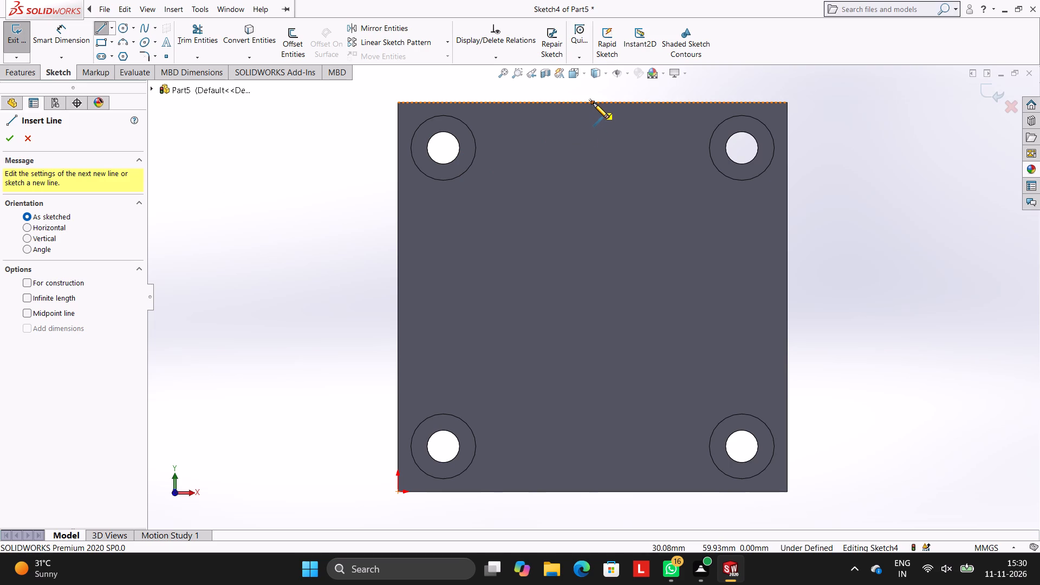
left_click(592, 492)
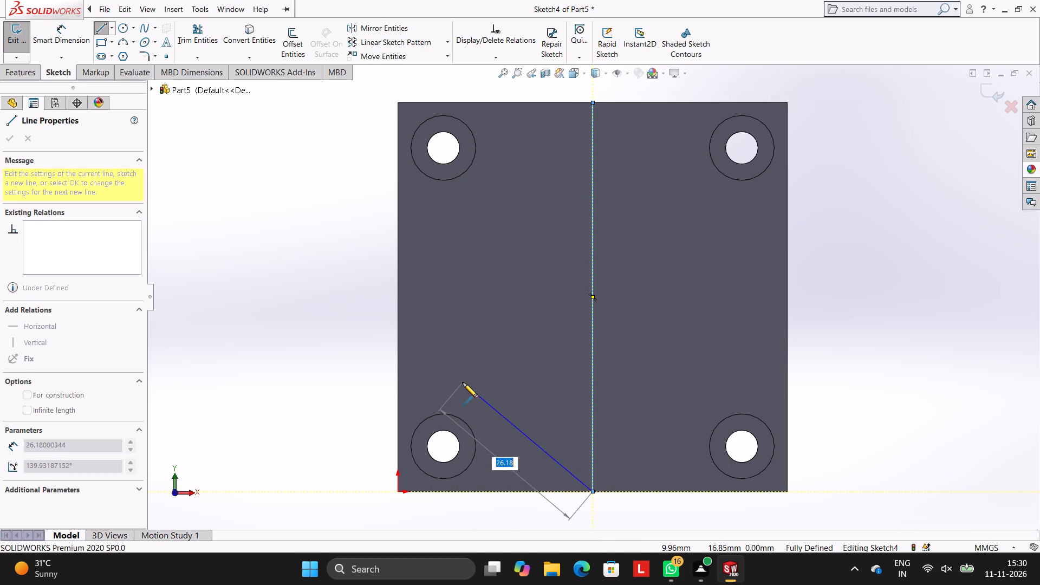
key("Escape")
key("Escape")
key("Escape")
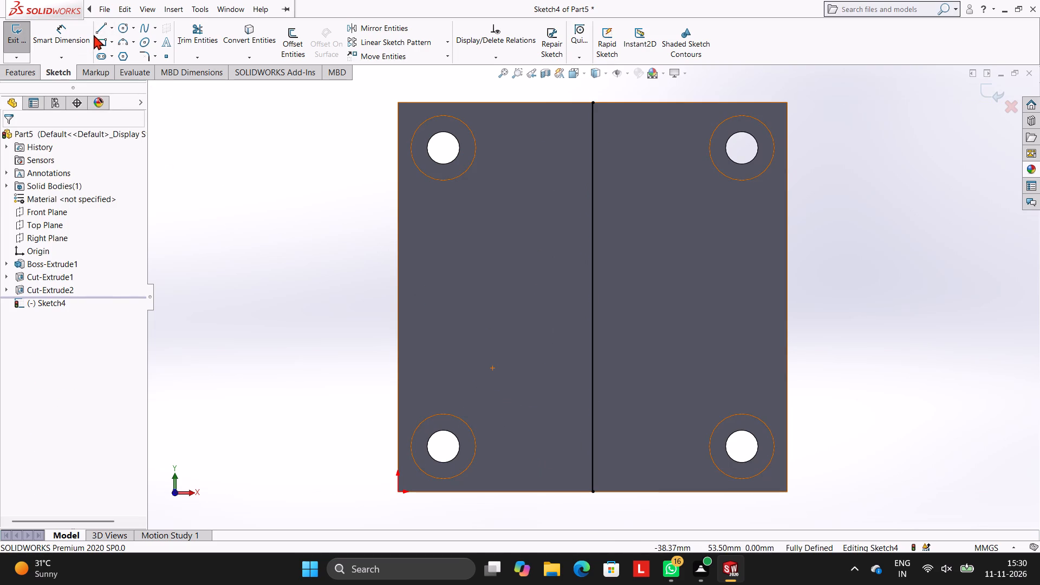
Sketch a horizontal line joining the midpoints of the plate's left and right edges.
left_click(103, 26)
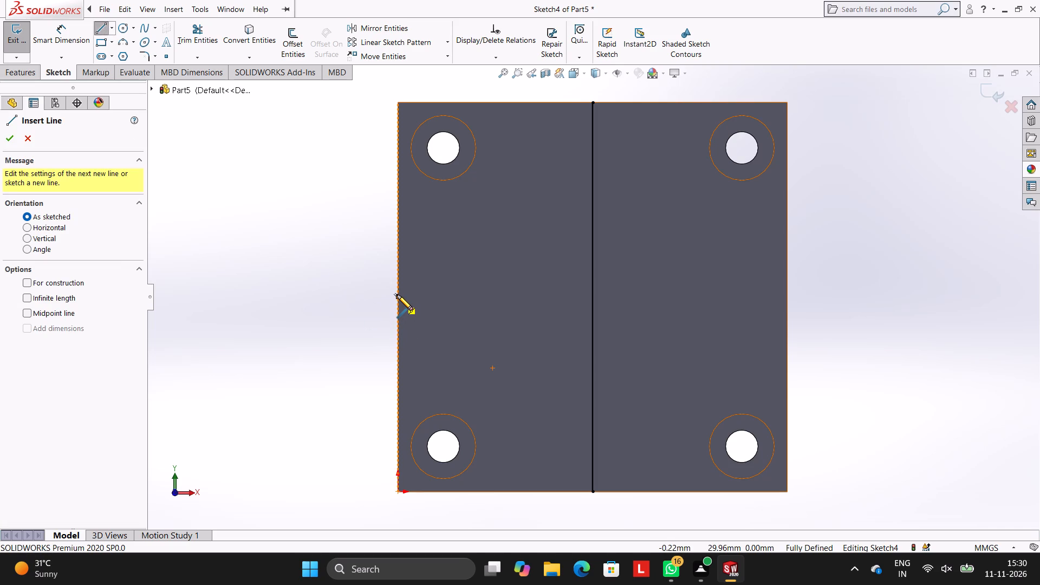
left_click(397, 296)
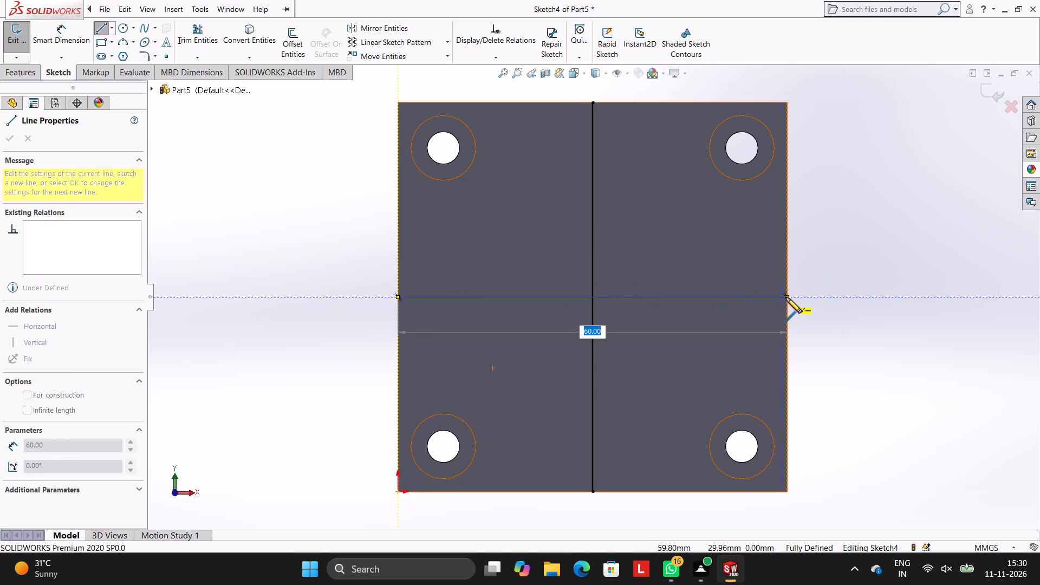
left_click(786, 297)
key("Escape")
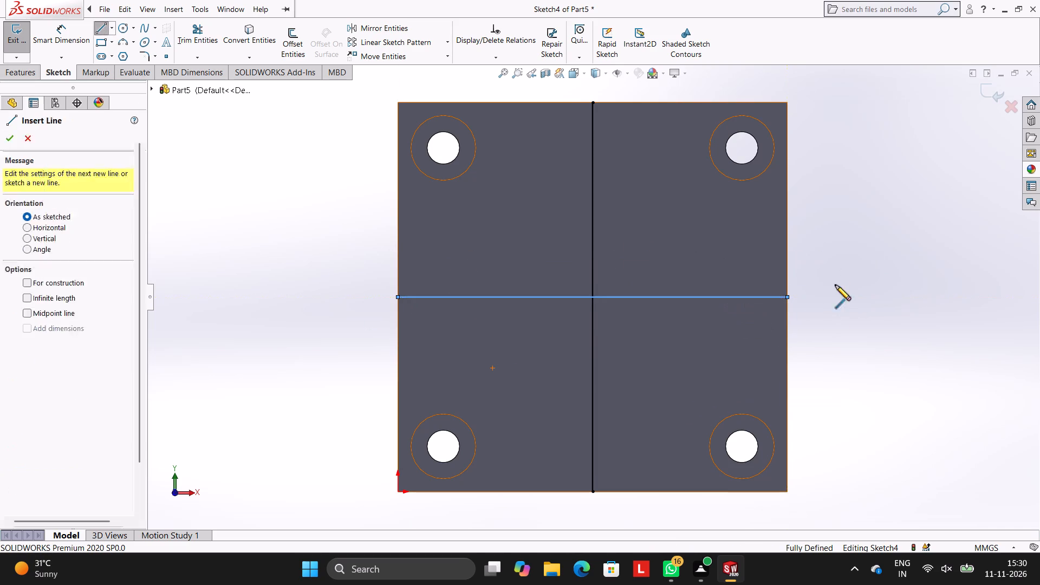
key("Escape")
key("Escape")
key("Escape")
Sketch a diagonal line from the plate's upper-left corner to its lower-right corner.
left_click(100, 34)
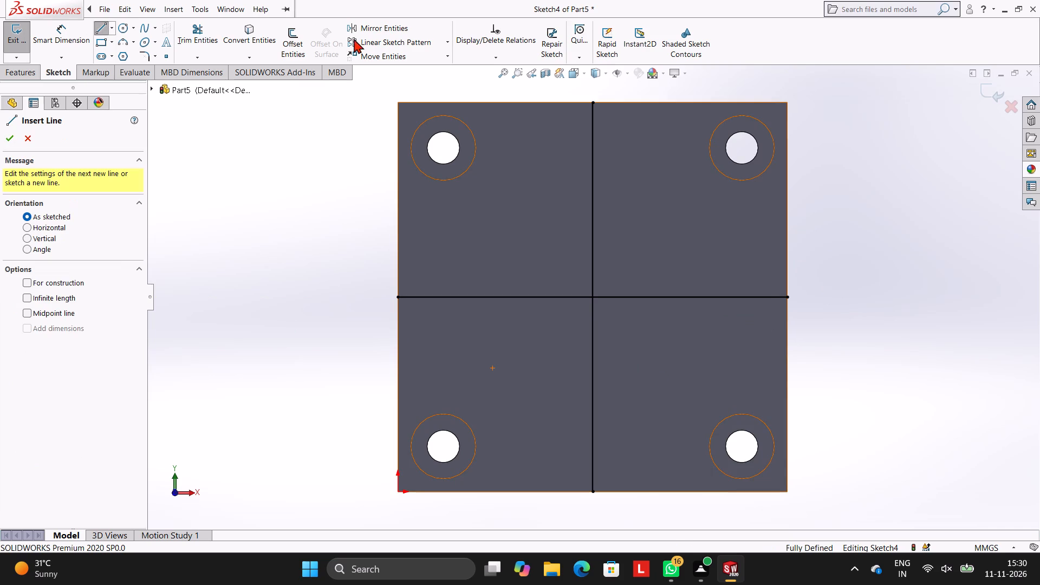
left_click(396, 102)
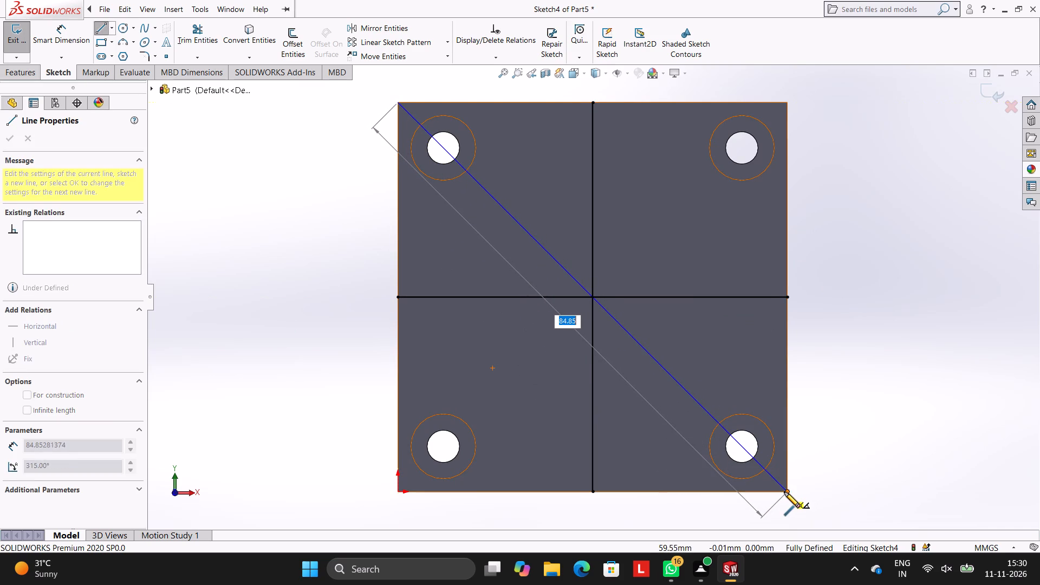
left_click(786, 493)
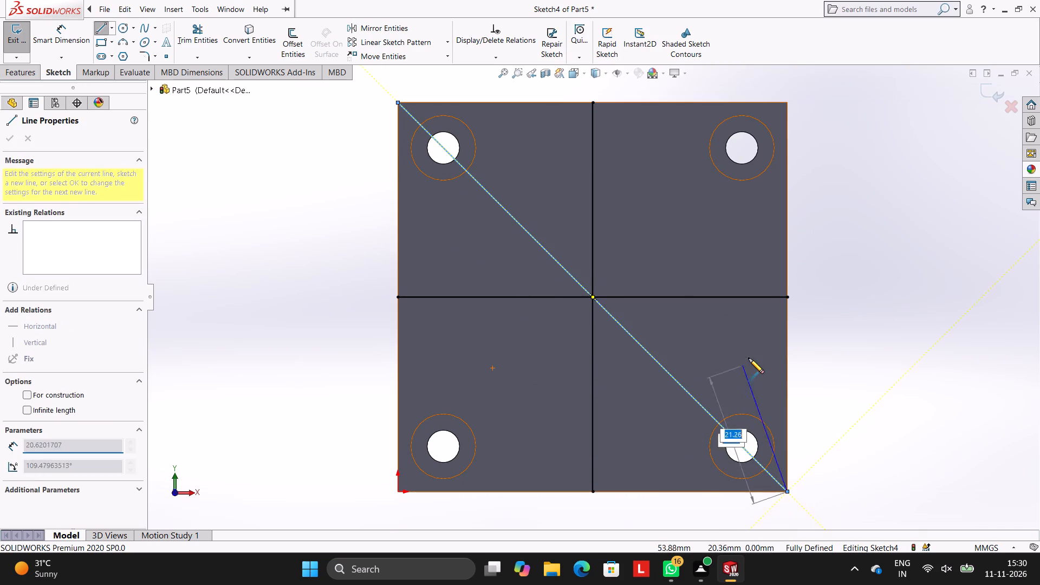
key("Escape")
key("Escape")
key("Escape")
key("Escape")
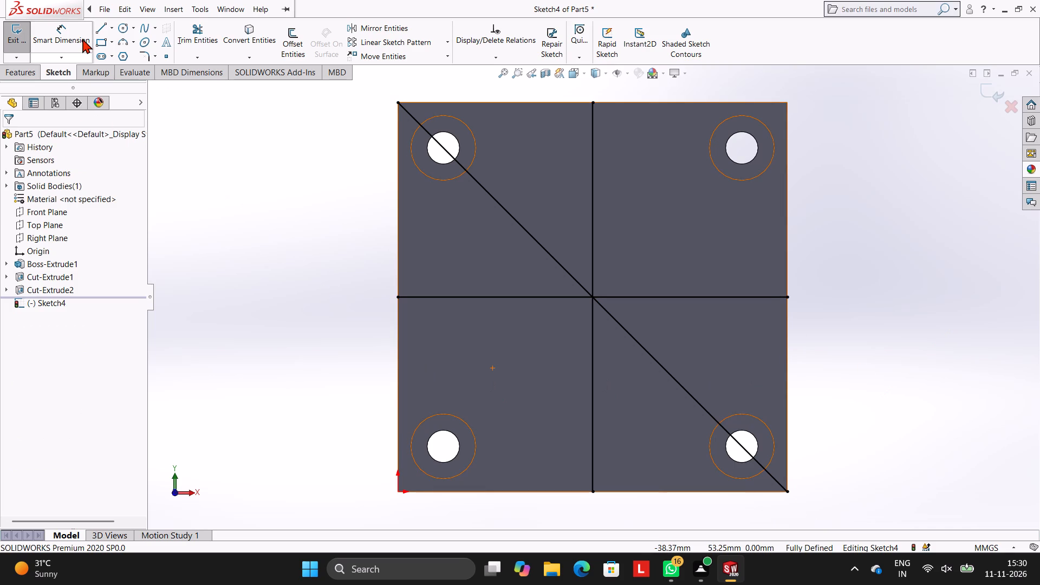
Sketch a line from the plate's centre, where the lines cross, to the upper-right corner.
left_click(100, 28)
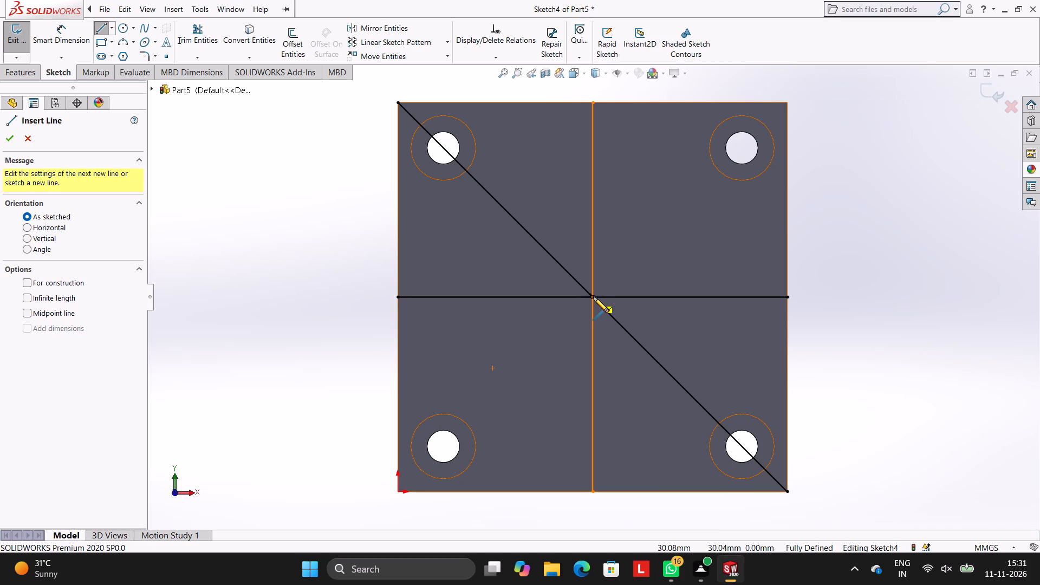
left_click(593, 297)
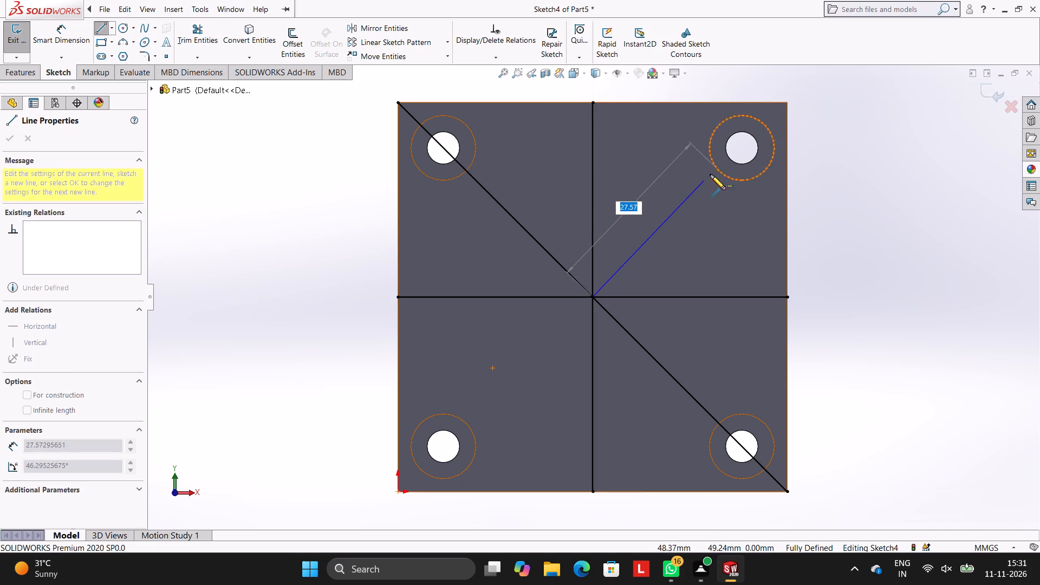
left_click(786, 102)
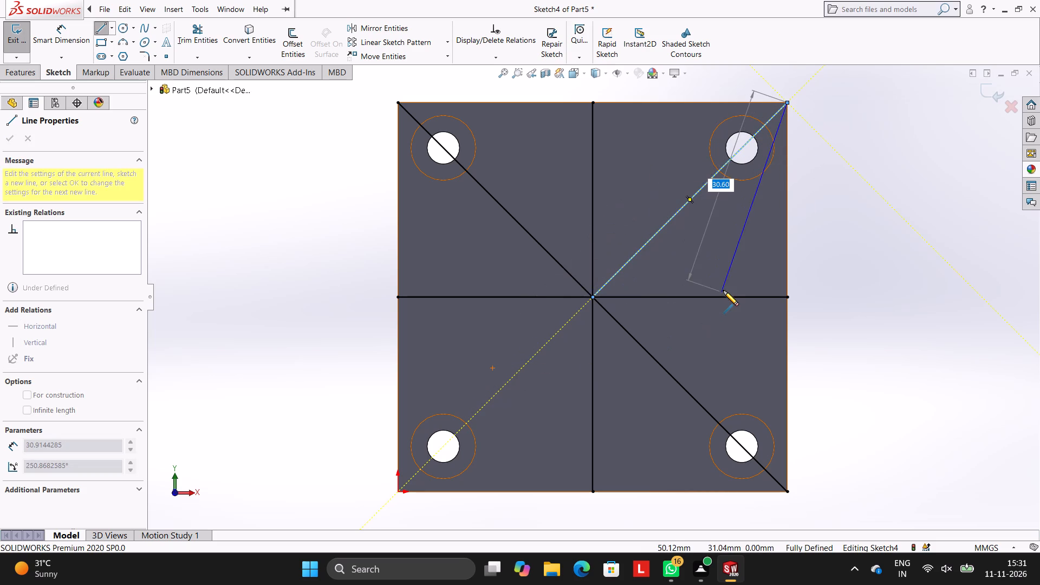
key("Escape")
key("Escape")
key("Escape")
key("Escape")
key("Escape")
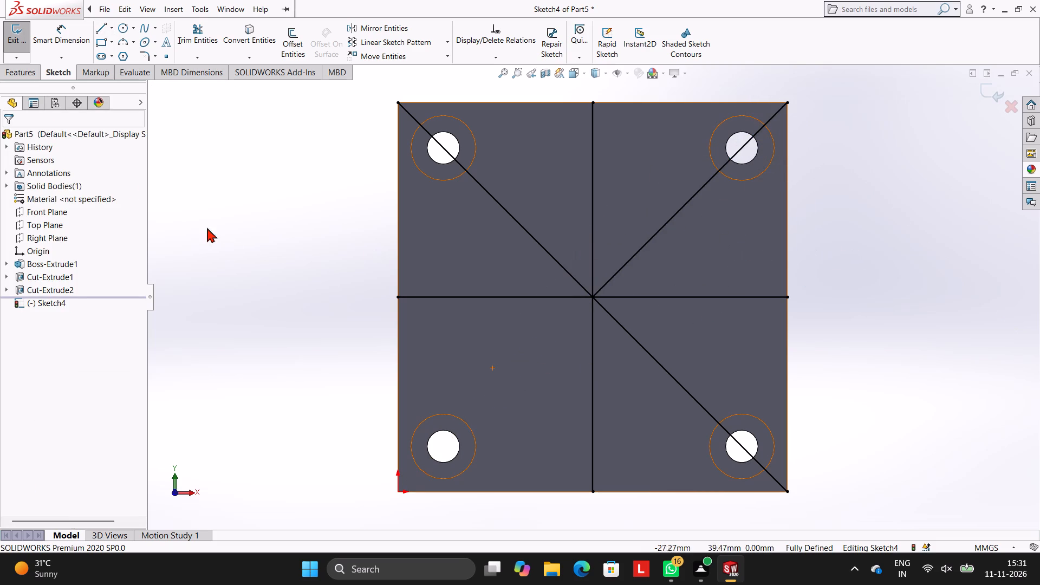
Sketch a 15 mm line from the plate's centre towards the lower-left corner, collinear with the upper-right diagonal.
left_click(102, 30)
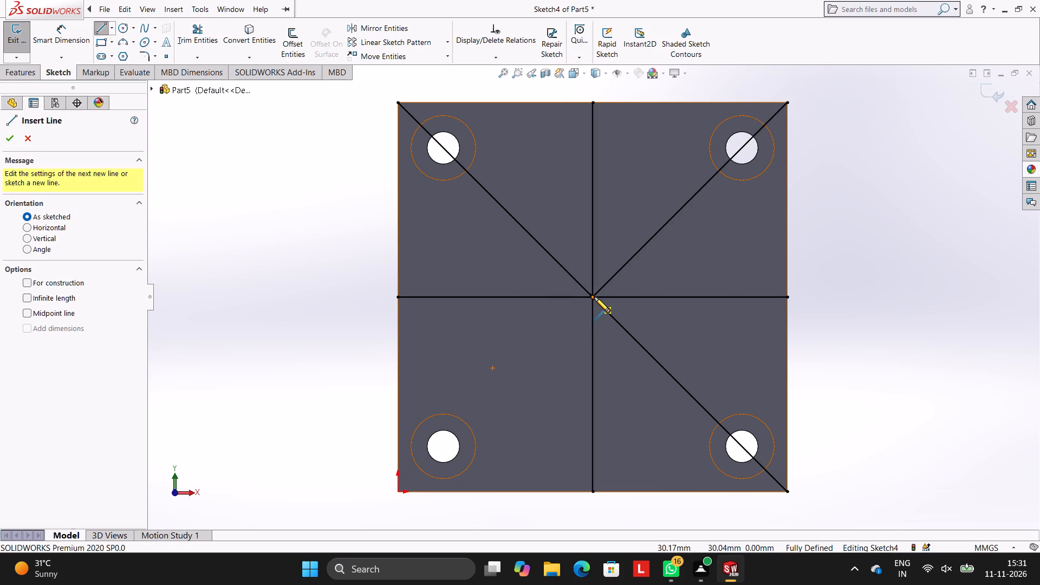
left_click(594, 297)
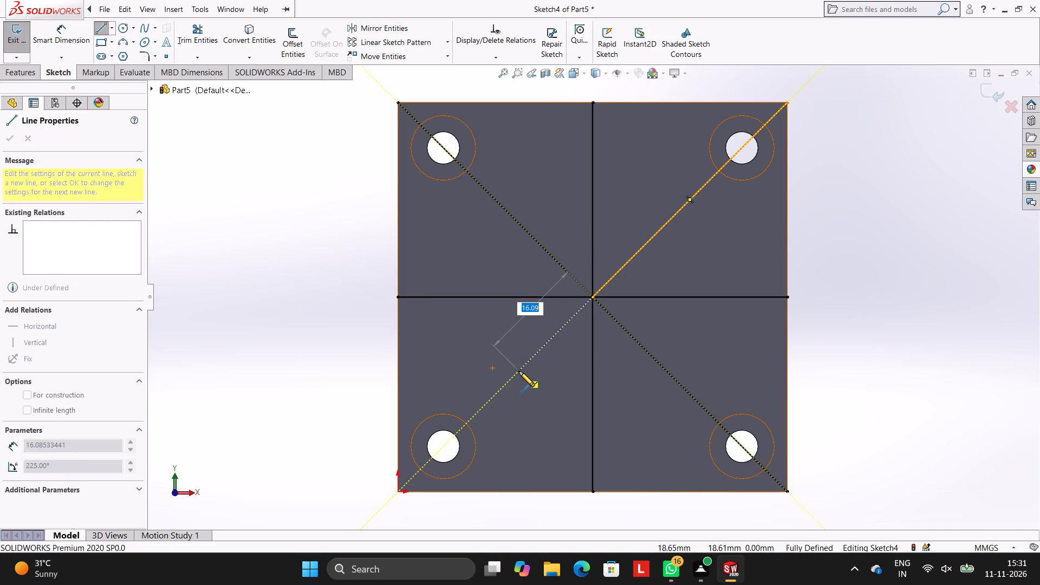
type("145")
key("BackSpace")
key("BackSpace")
key("5")
key("Return")
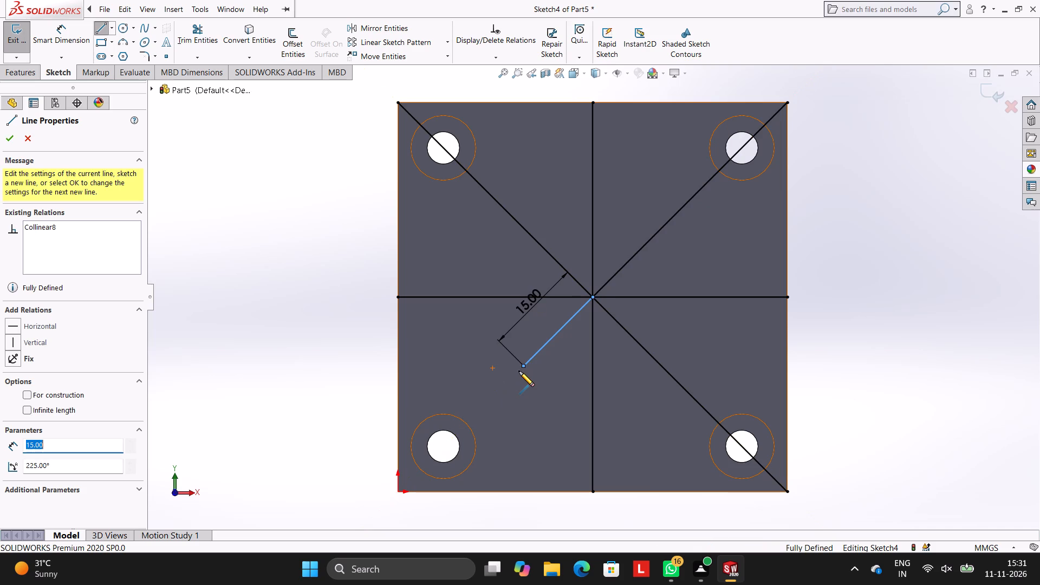
key("Escape")
key("Escape")
key("Escape")
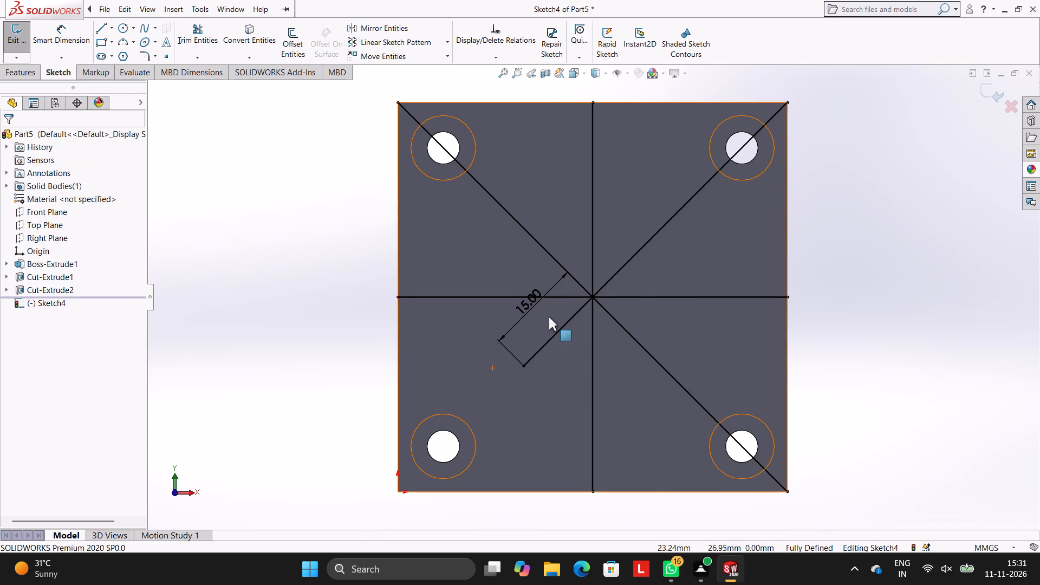
Sketch a perpendicular line about 31 mm long from the 15 mm line's free end, running up-left past the plate's left edge.
left_click(197, 44)
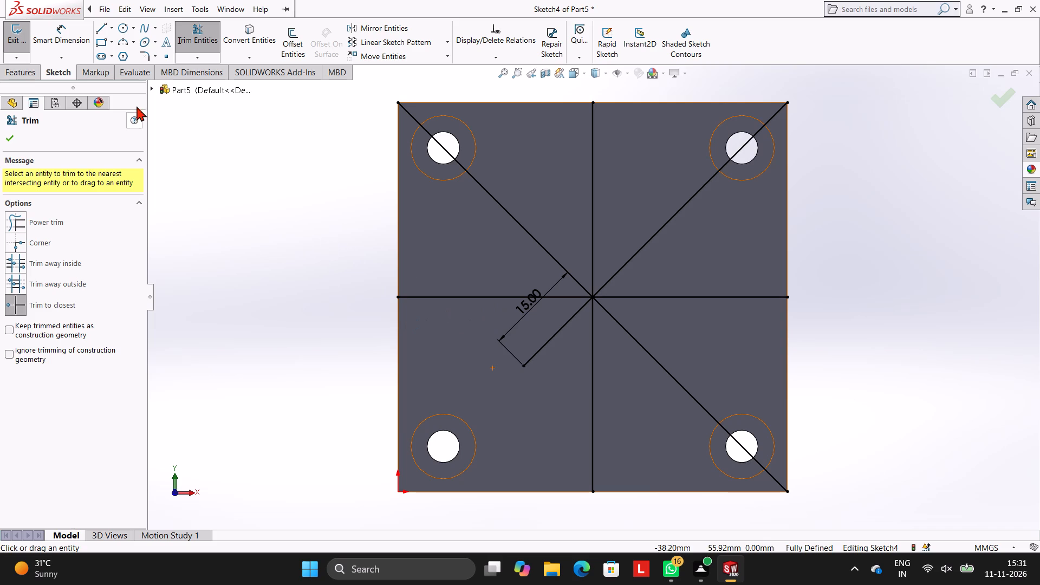
left_click(320, 163)
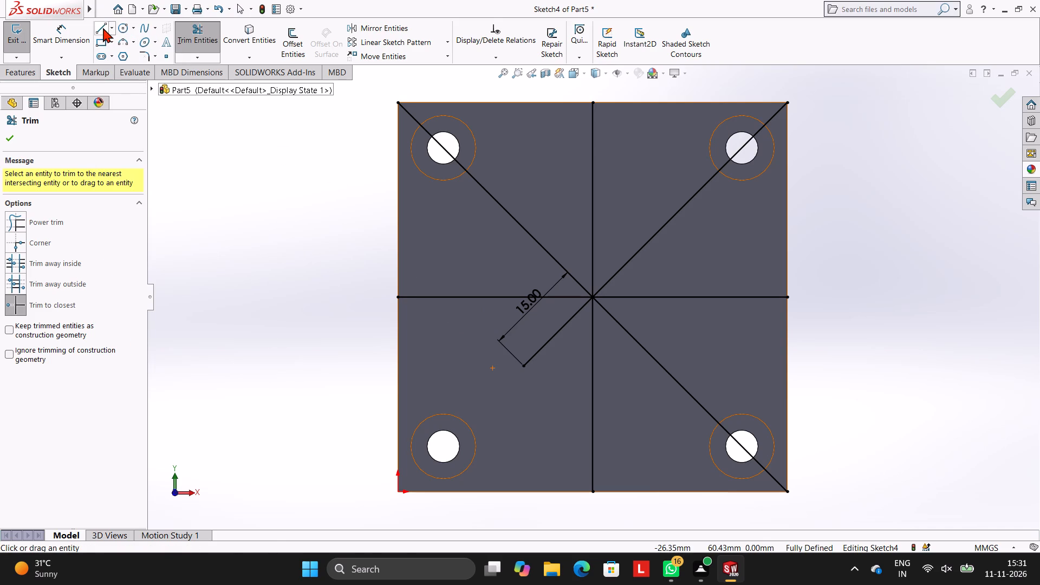
left_click(103, 28)
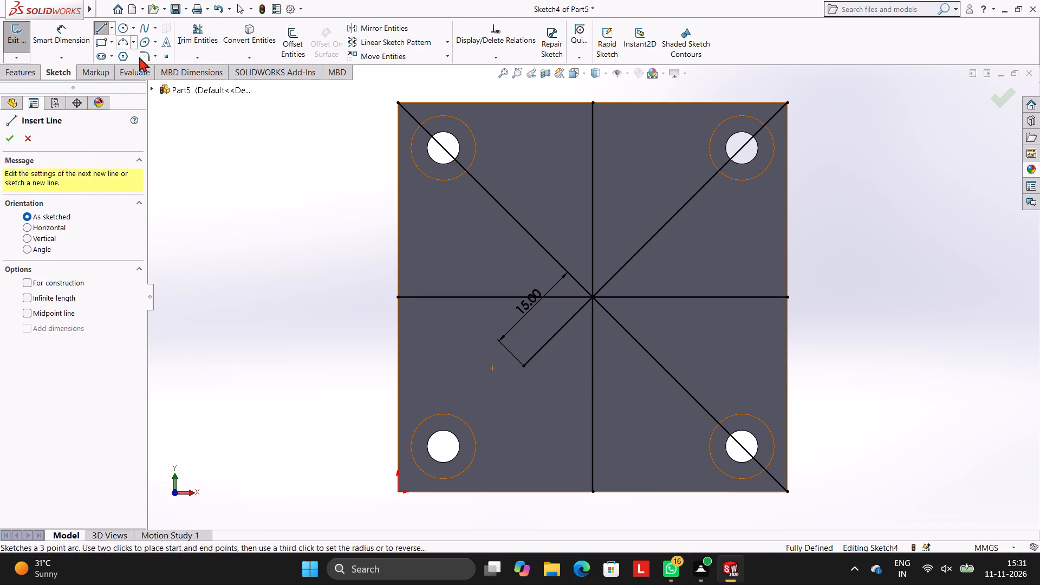
left_click(524, 366)
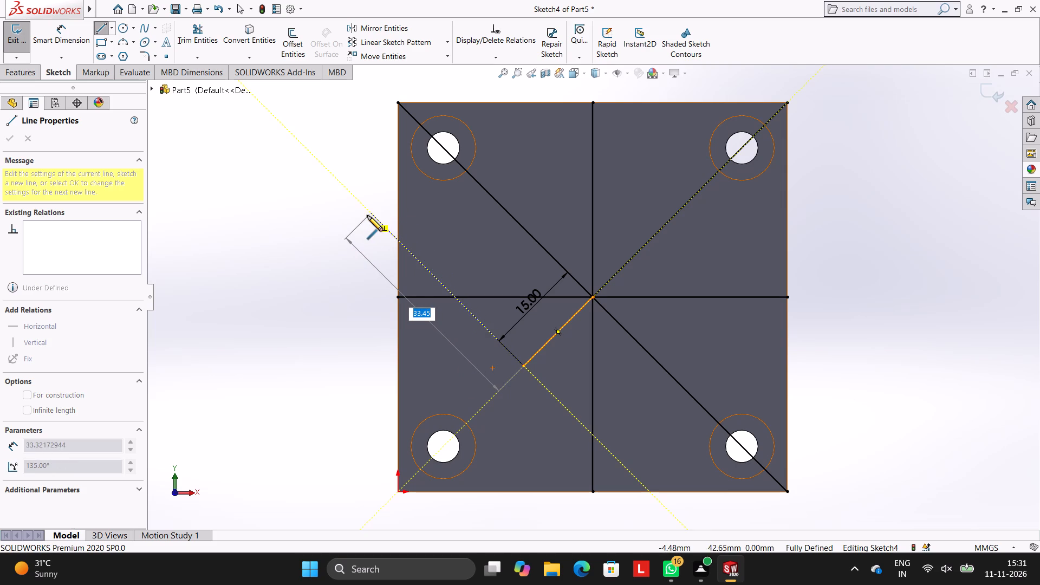
left_click(382, 222)
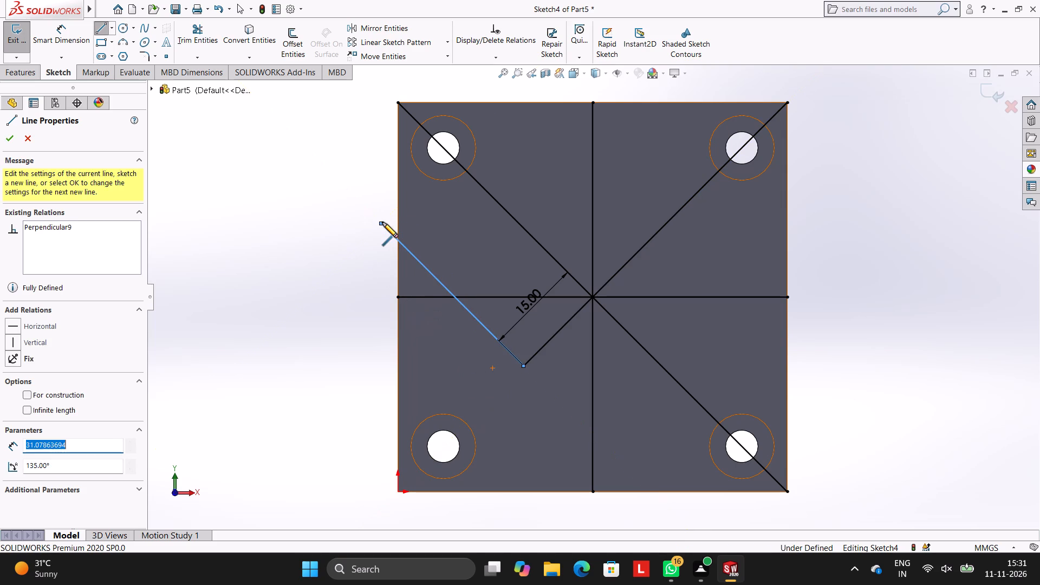
key("Escape")
key("Escape")
key("Escape")
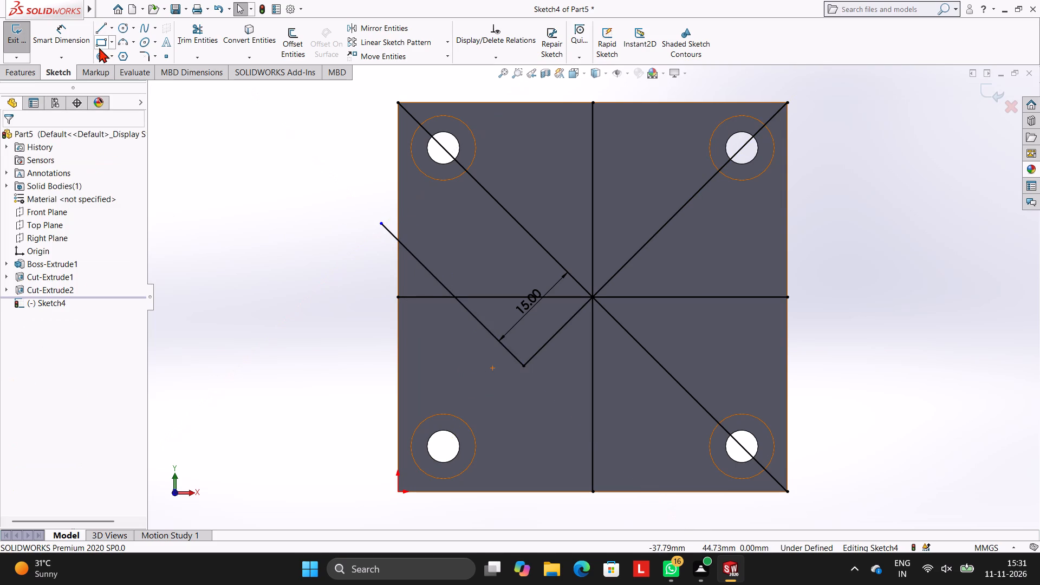
Sketch a collinear line about 31 mm long from the same endpoint, running down-right past the plate's bottom edge.
left_click(96, 30)
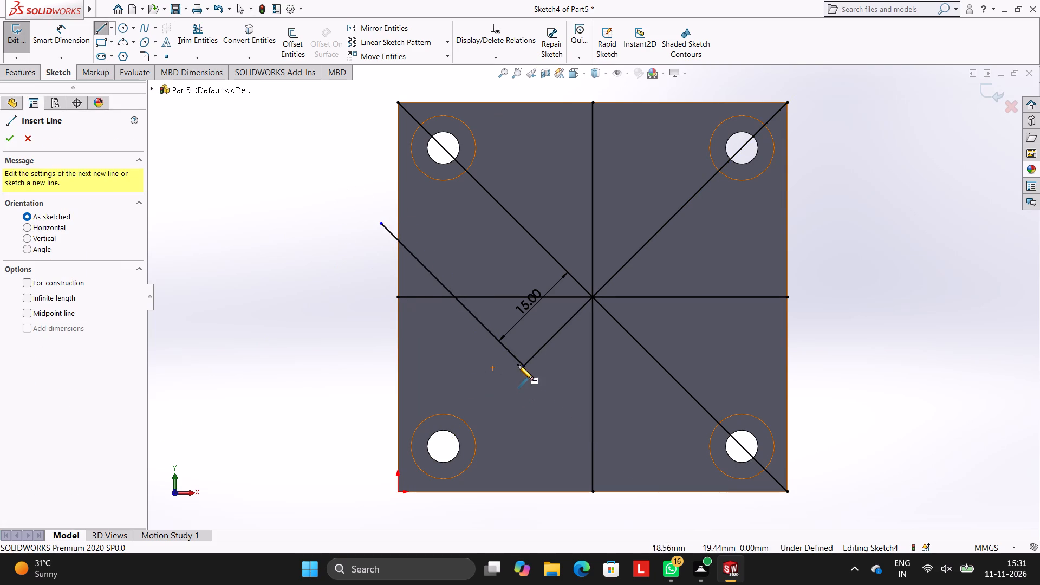
left_click(523, 365)
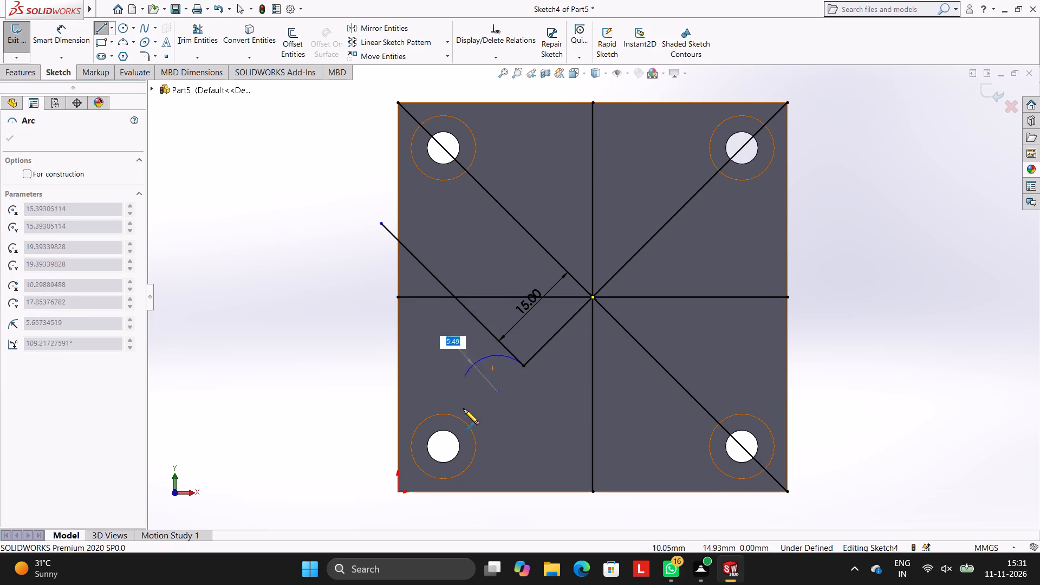
key("Escape")
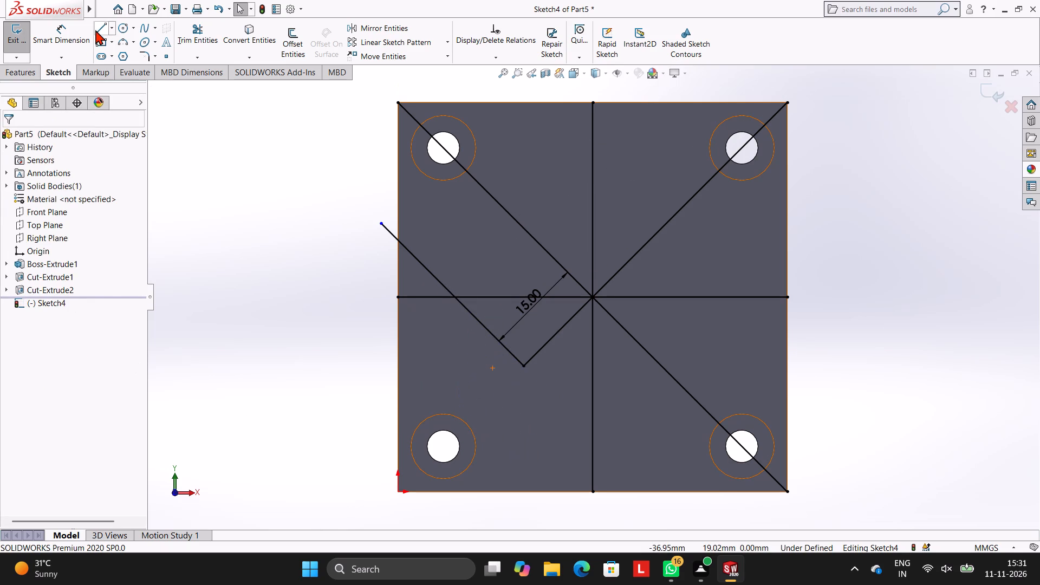
left_click(95, 30)
left_click(523, 366)
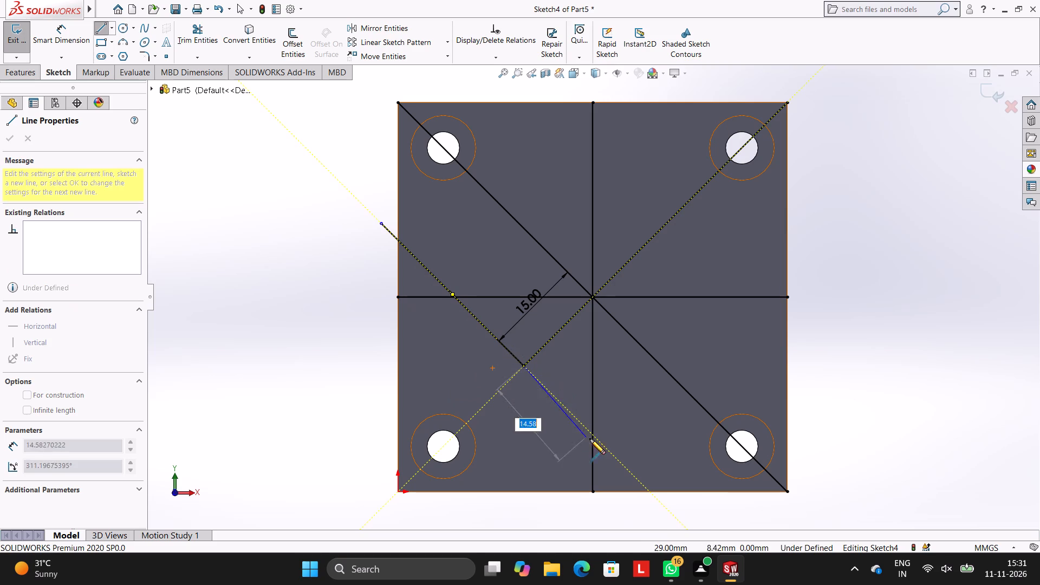
left_click(668, 508)
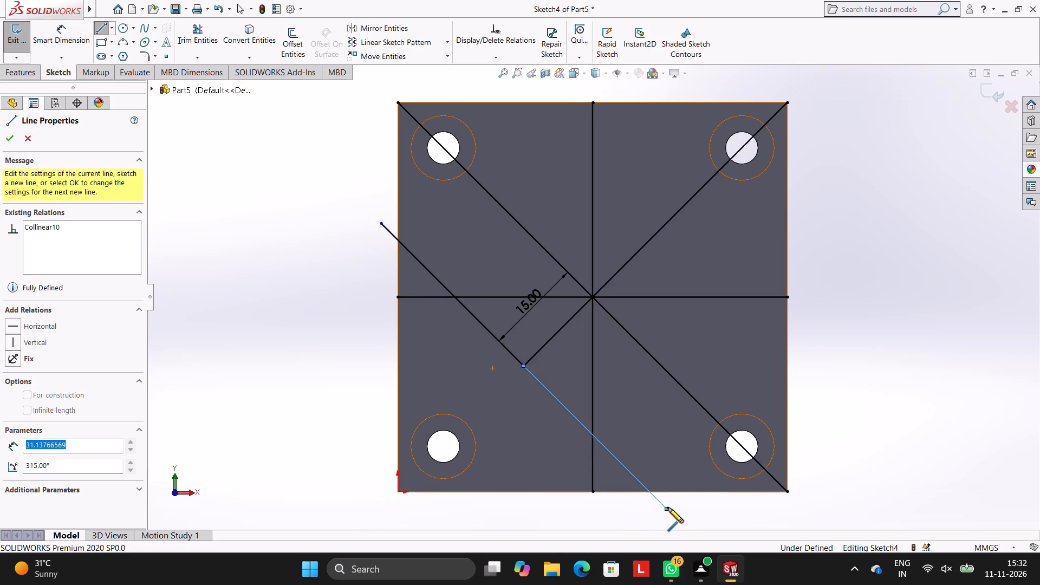
key("Escape")
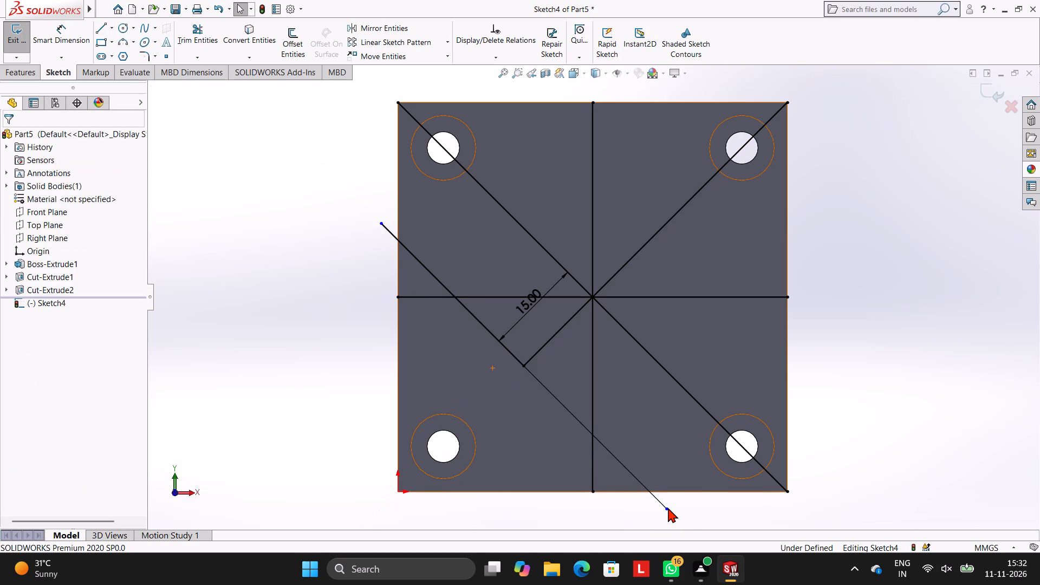
Sketch a 15 mm line from the plate's centre along the diagonal towards the upper-right corner.
key("Escape")
key("Escape")
key("Escape")
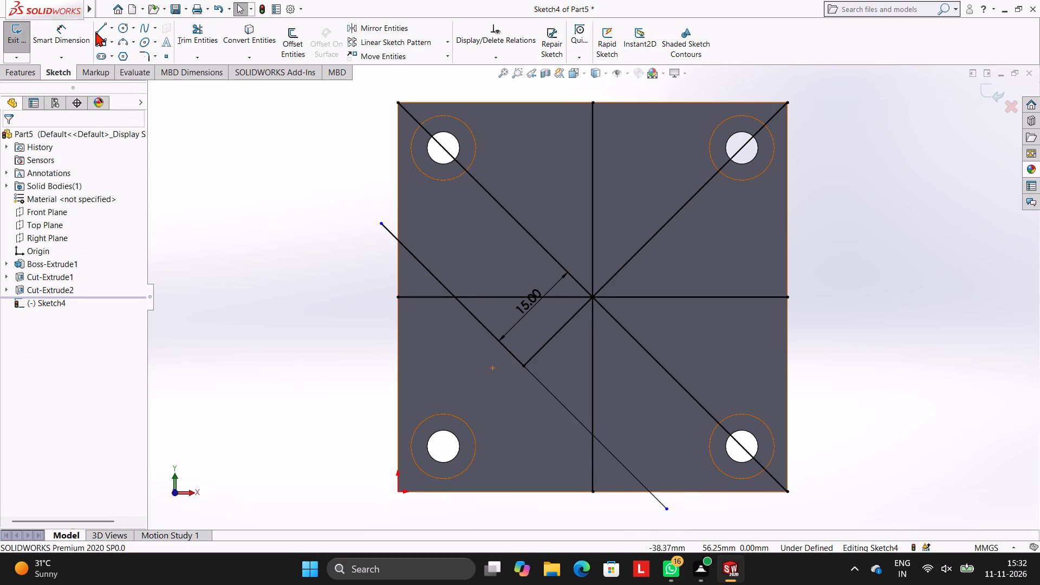
left_click(95, 31)
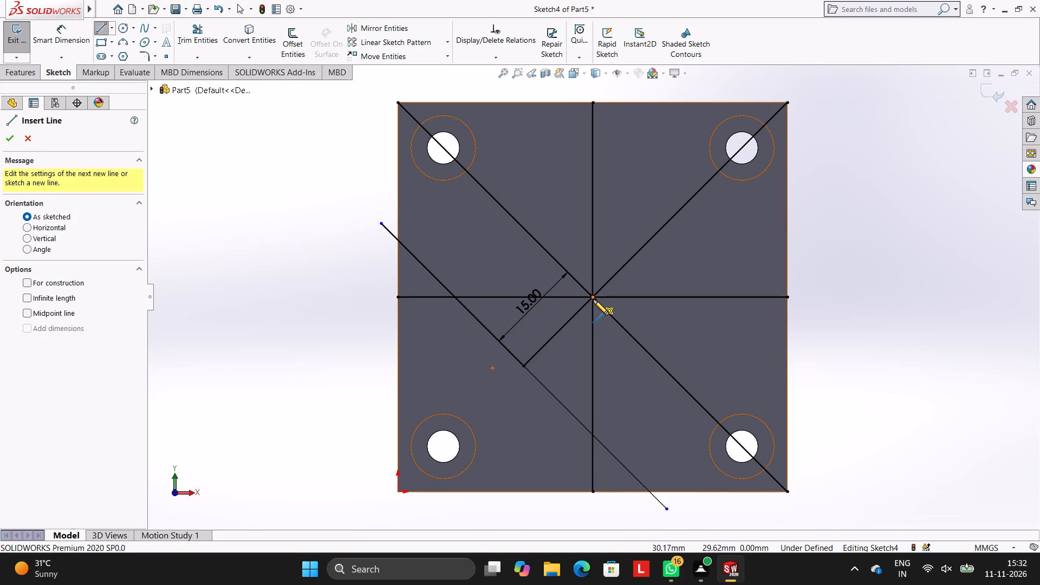
left_click(593, 297)
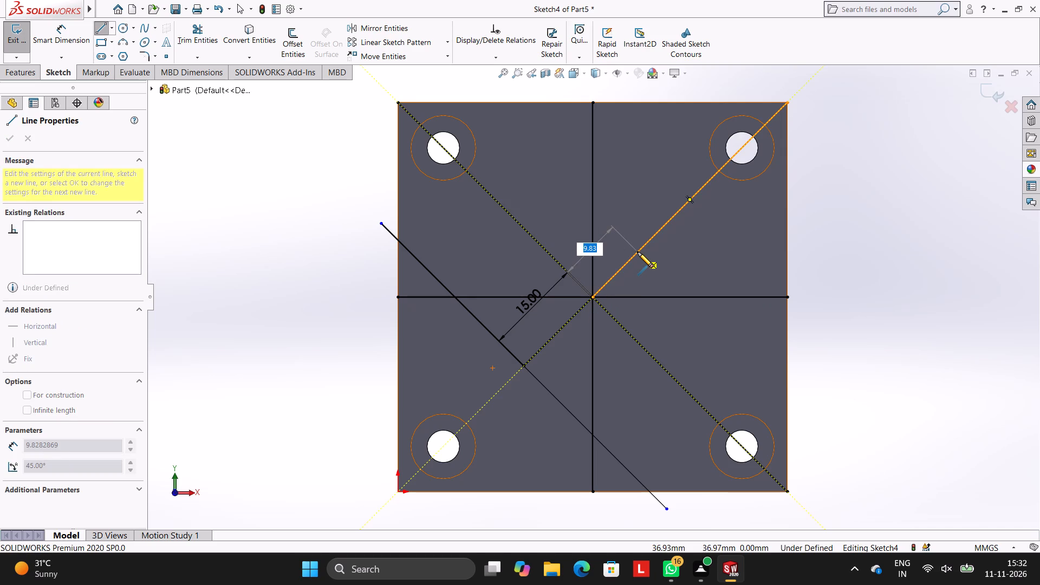
type("15")
key("Return")
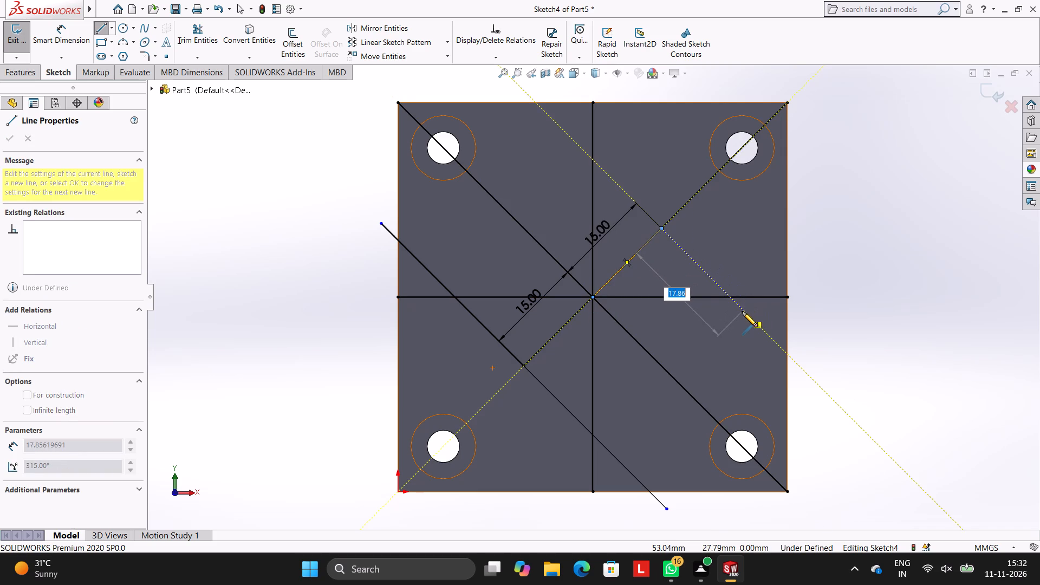
Continue with a perpendicular line from the new 15 mm line's free end, running down-right past the plate's right edge.
left_click(820, 388)
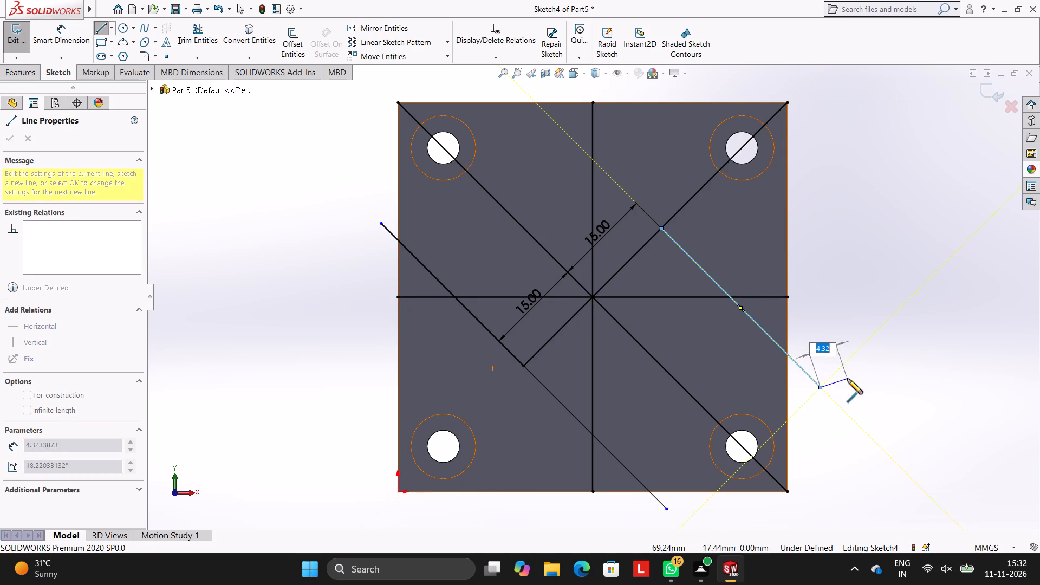
key("Escape")
key("Escape")
key("Escape")
key("Escape")
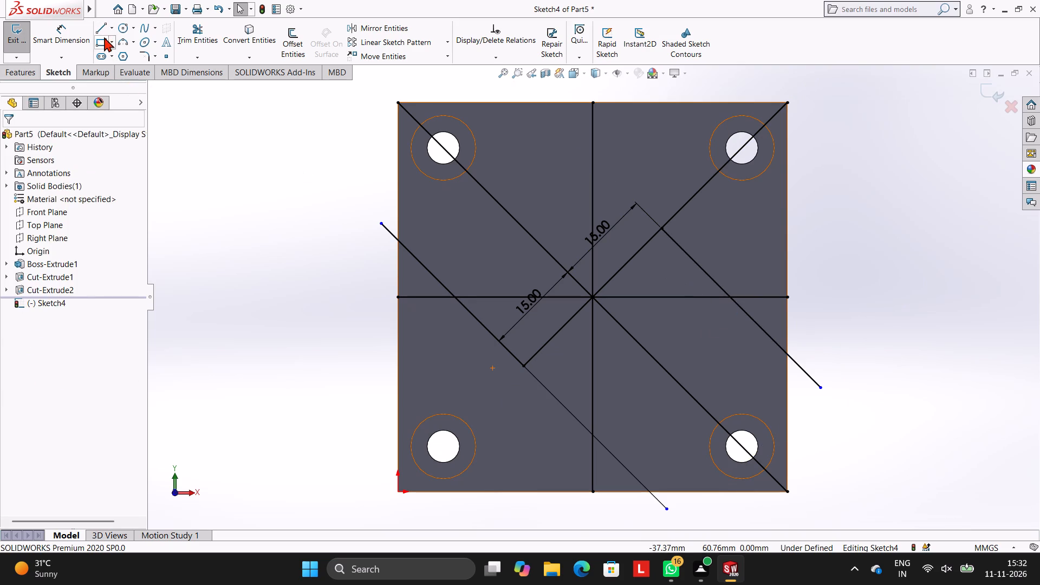
Sketch a collinear line about 33 mm long from the same endpoint, running up-left past the plate's top edge.
left_click(98, 25)
scroll(718, 157, "up", 1)
scroll(718, 189, "down", 2)
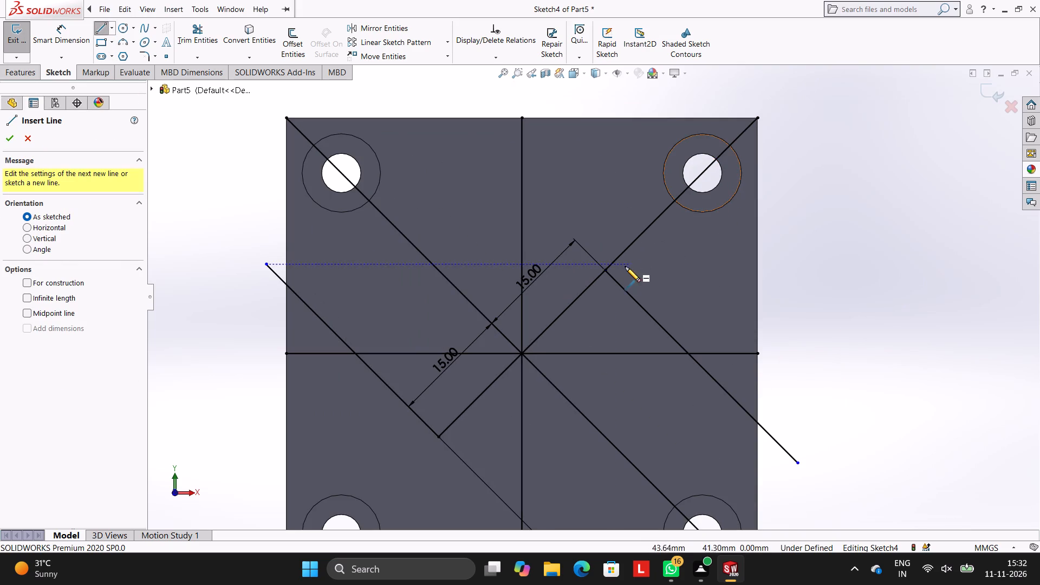
left_click(606, 270)
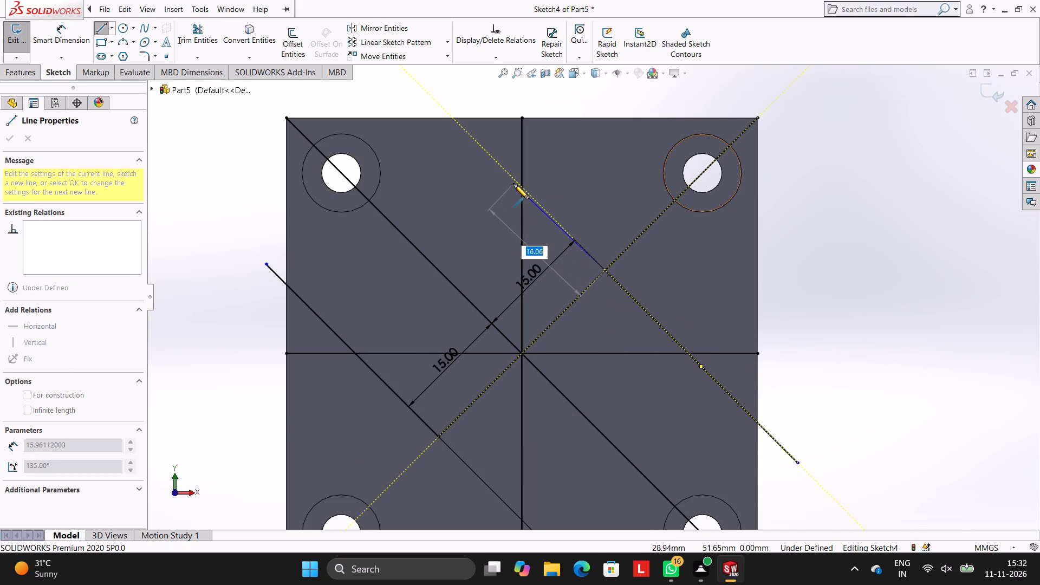
left_click(418, 86)
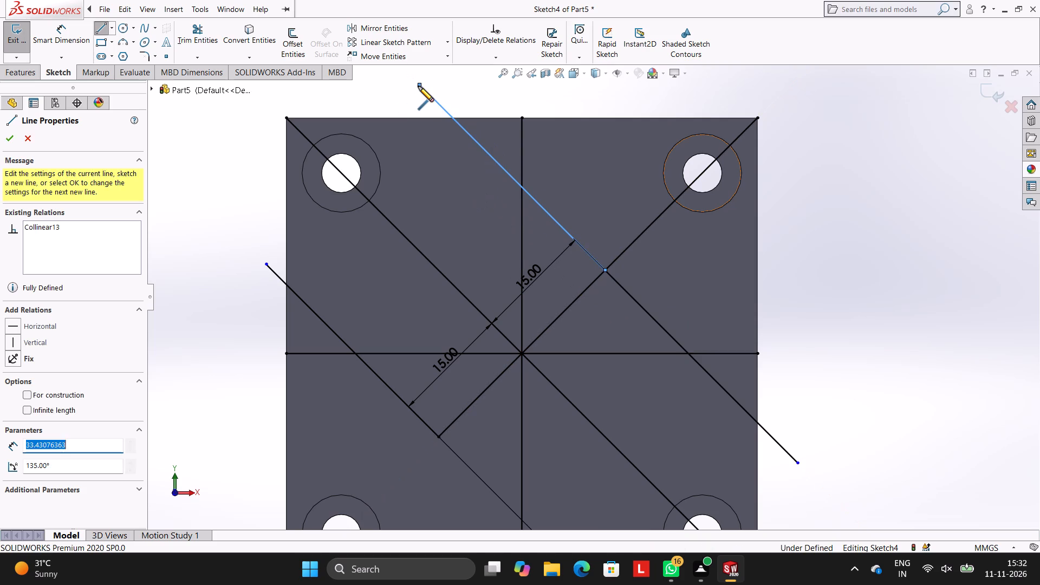
key("Escape")
key("Escape")
key("Escape")
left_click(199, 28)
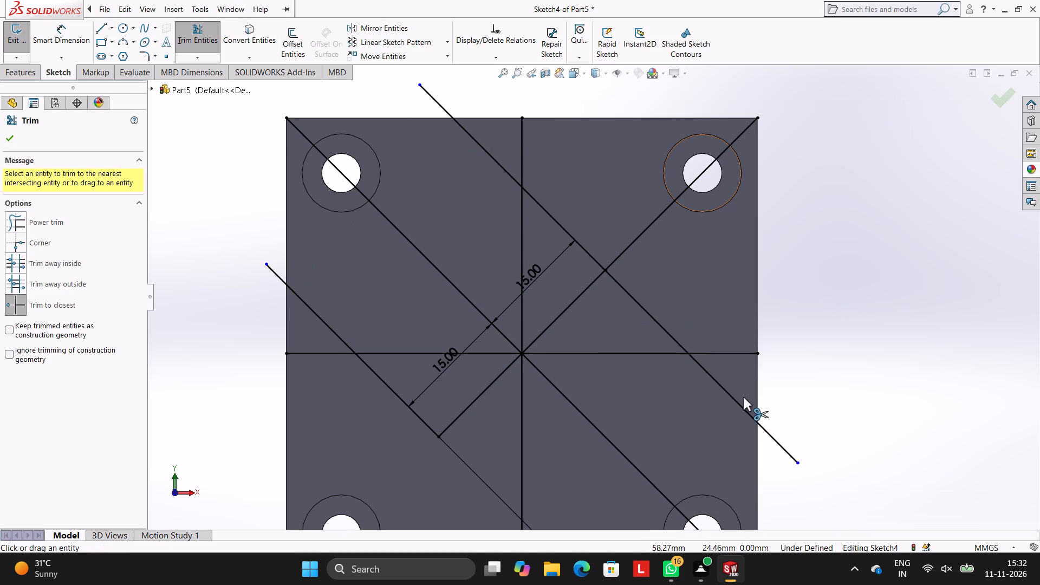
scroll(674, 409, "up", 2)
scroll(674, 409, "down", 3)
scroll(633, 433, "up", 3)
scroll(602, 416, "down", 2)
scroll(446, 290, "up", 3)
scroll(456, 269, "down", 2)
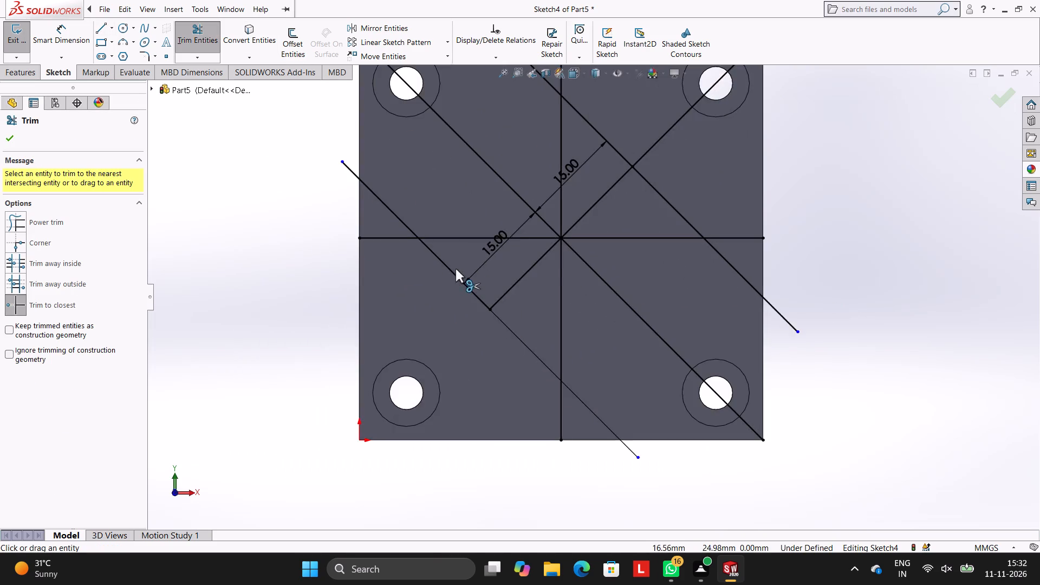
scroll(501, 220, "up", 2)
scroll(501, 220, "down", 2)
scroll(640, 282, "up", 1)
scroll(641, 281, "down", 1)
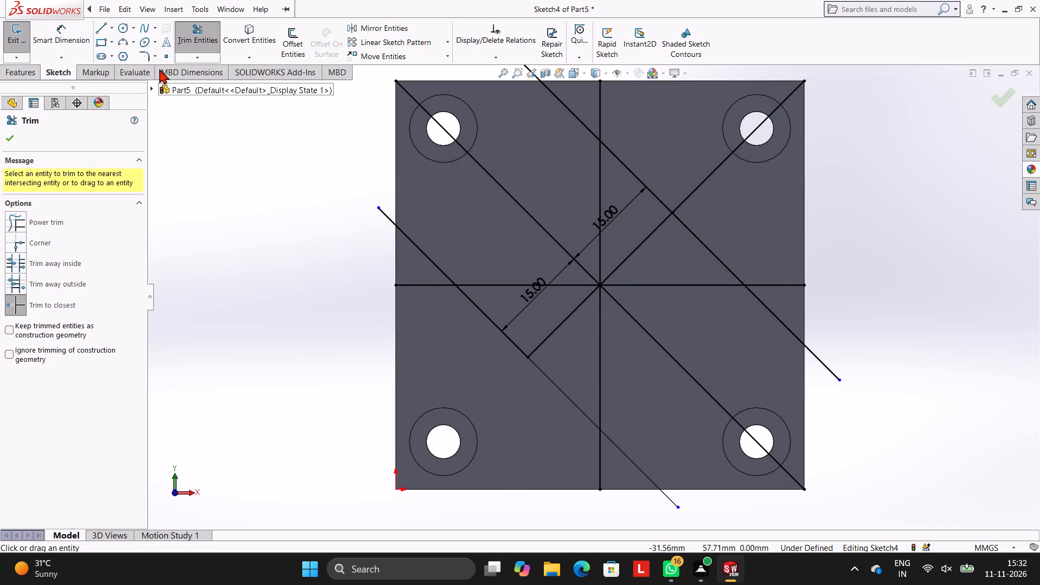
Sketch an 8 mm diameter circle at the plate's centre, where the lines cross.
left_click(126, 31)
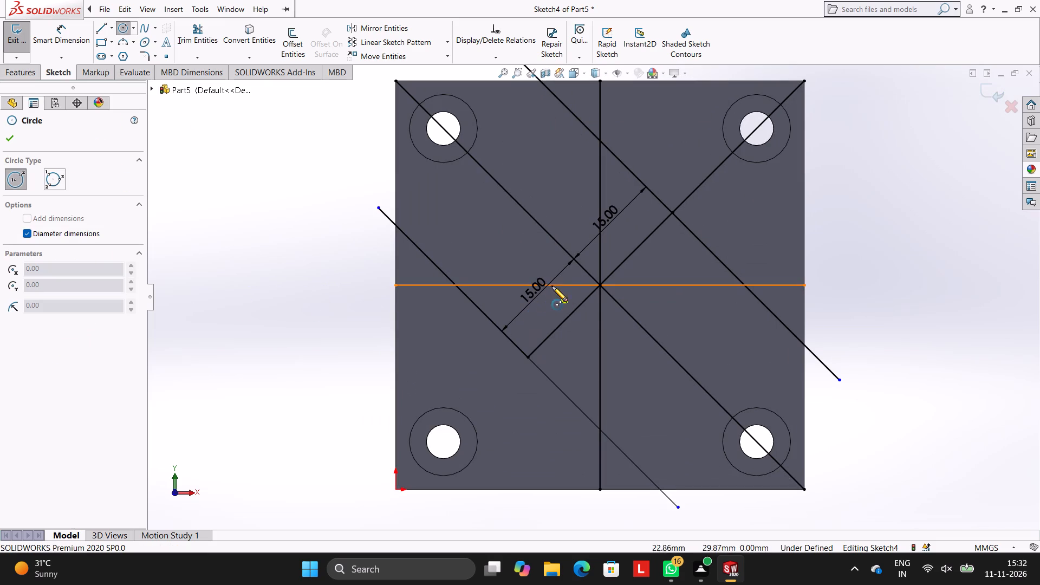
left_click(601, 286)
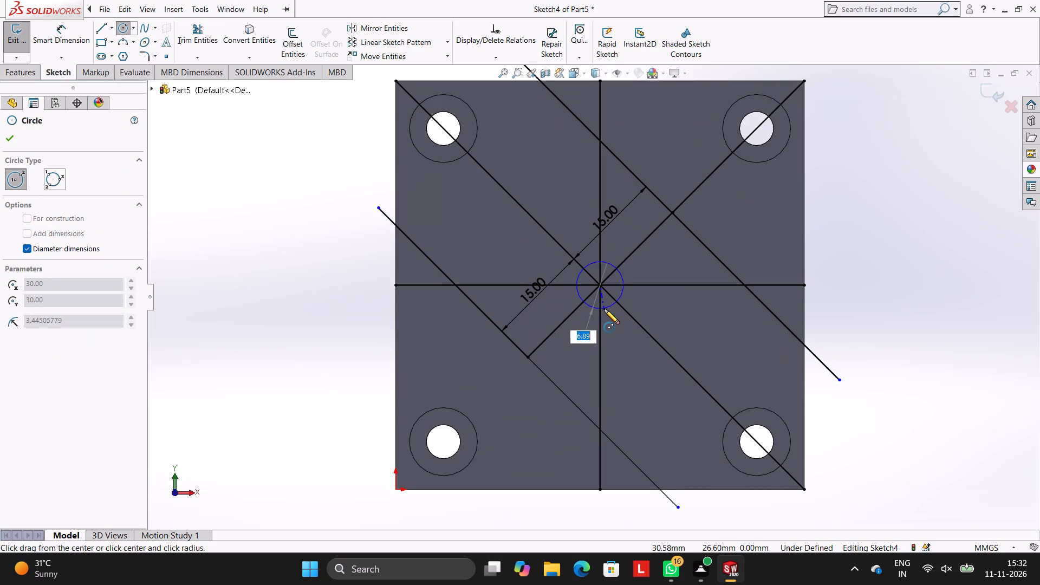
key("8")
key("Return")
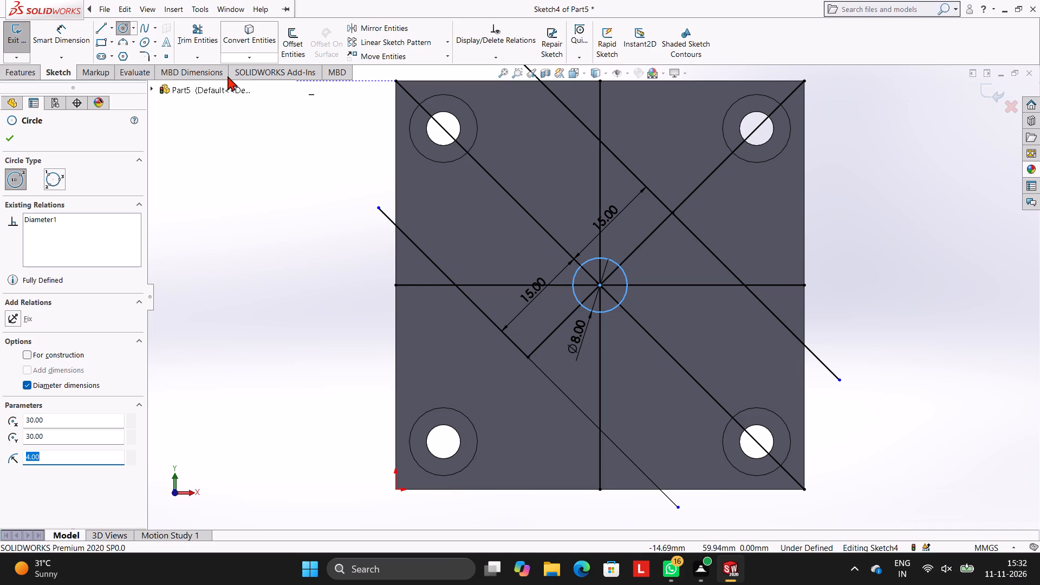
Trim the upper-left end of the lower-left offset line back to the horizontal centre line.
left_click(204, 47)
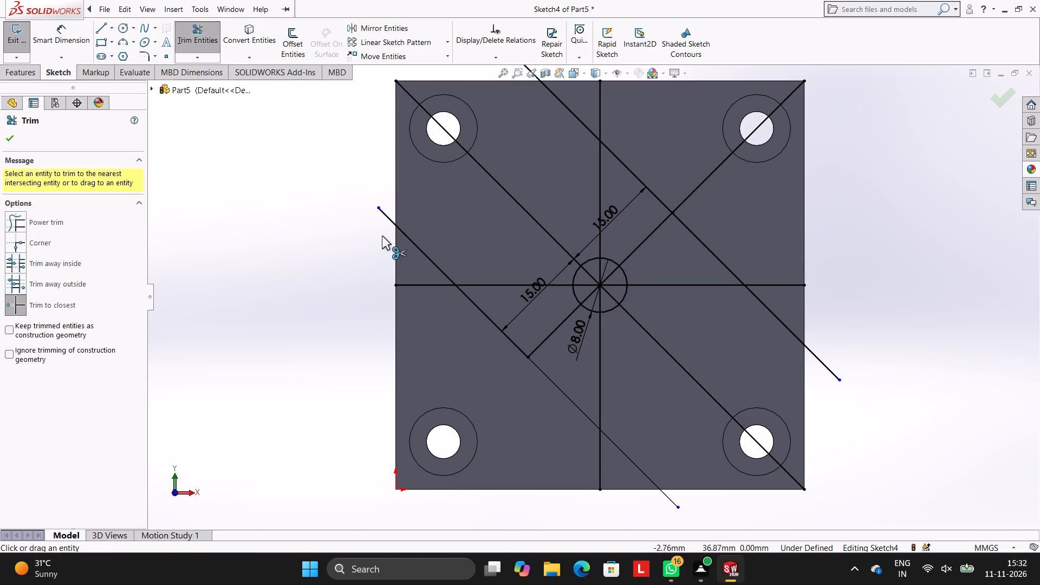
left_click(404, 234)
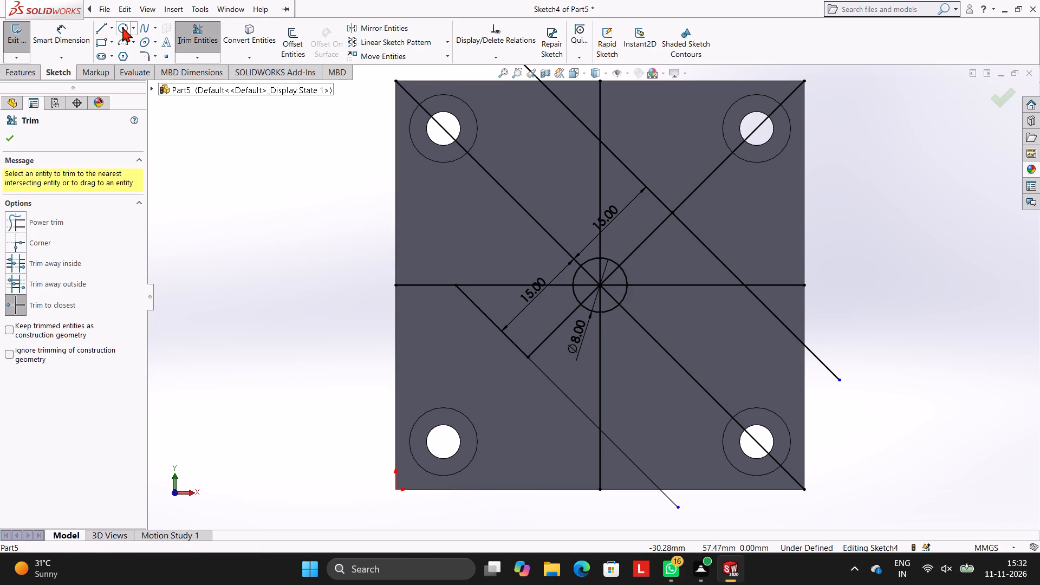
Sketch an 8 mm diameter circle centred where the lower-left offset line meets the horizontal centre line.
left_click(123, 27)
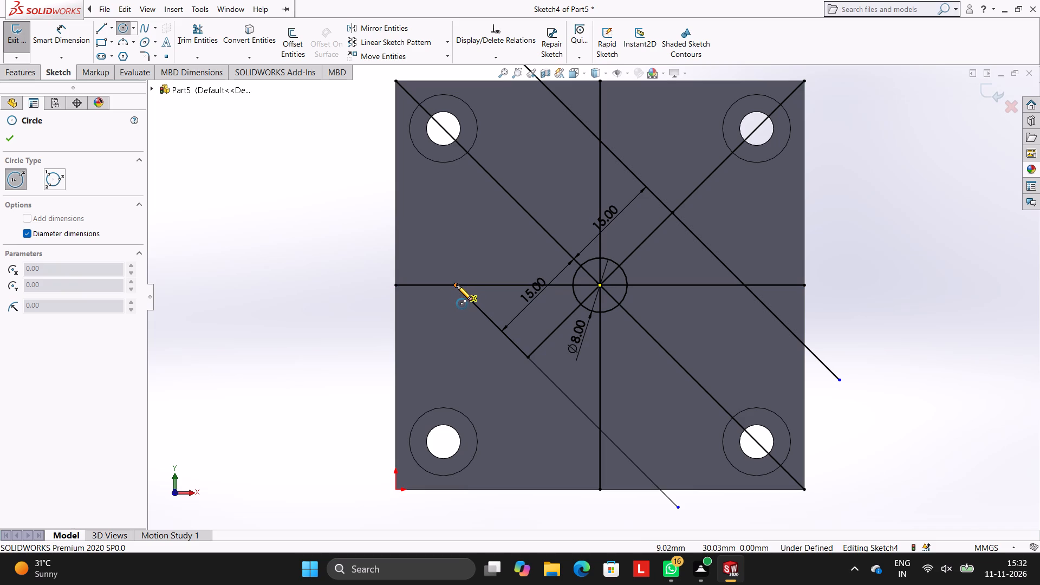
left_click(455, 285)
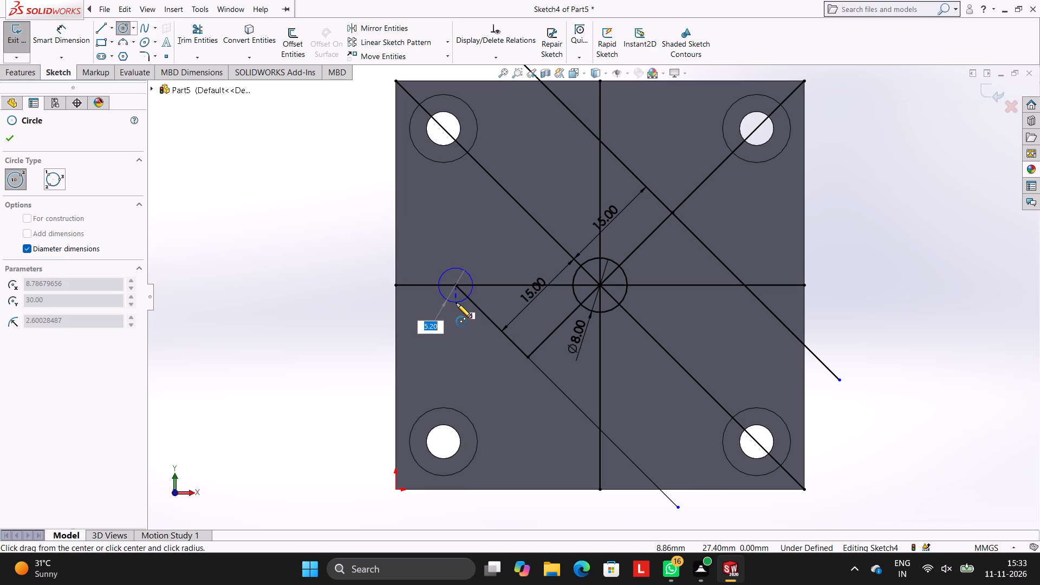
key("8")
key("Return")
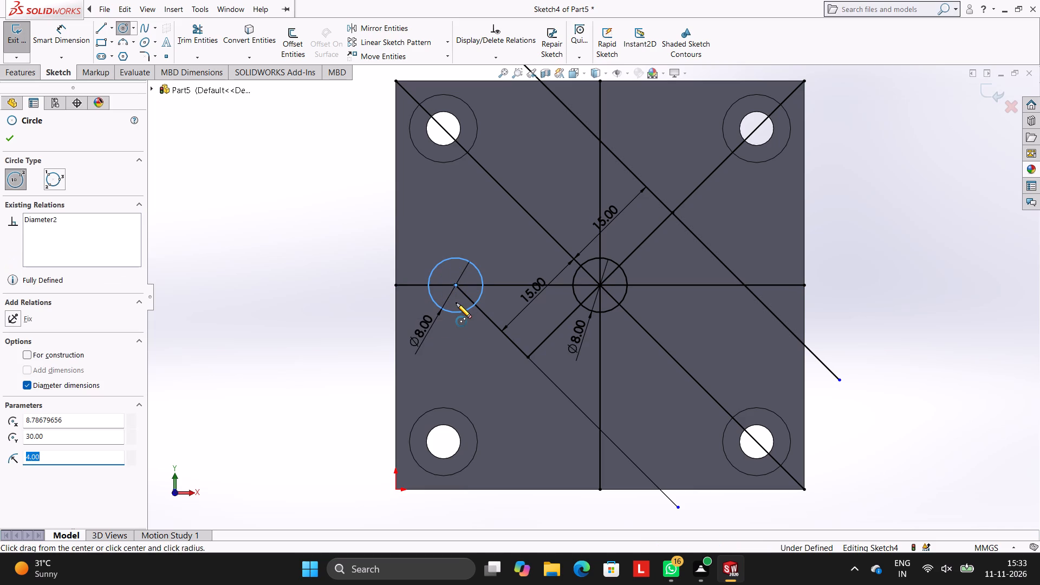
Trim the lower-right end of the upper-right offset line back to the horizontal centre line.
left_click(199, 37)
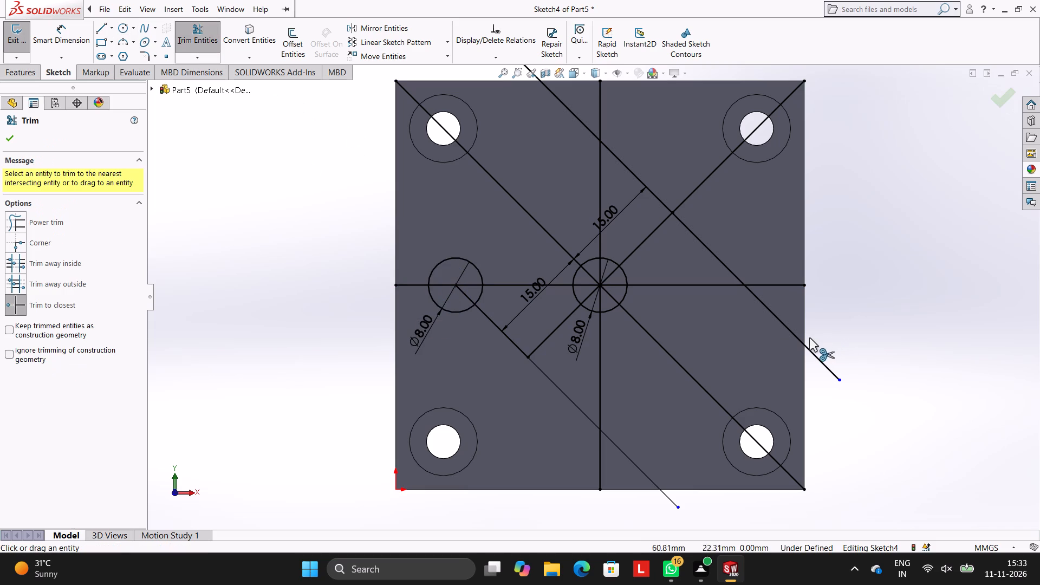
left_click(798, 335)
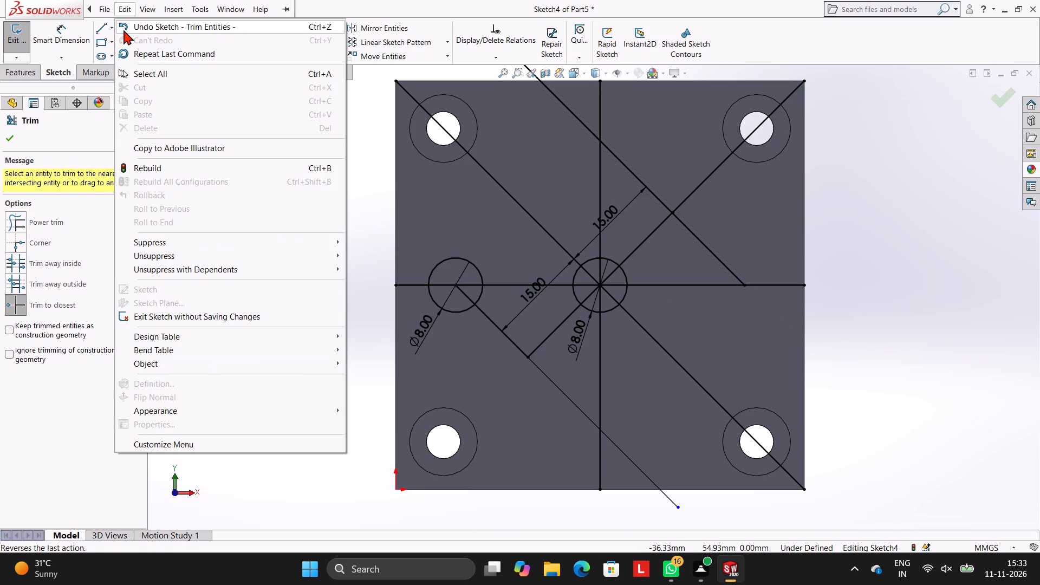
left_click(376, 96)
Sketch an 8 mm diameter circle centred where the upper-right offset line meets the horizontal centre line.
left_click(122, 24)
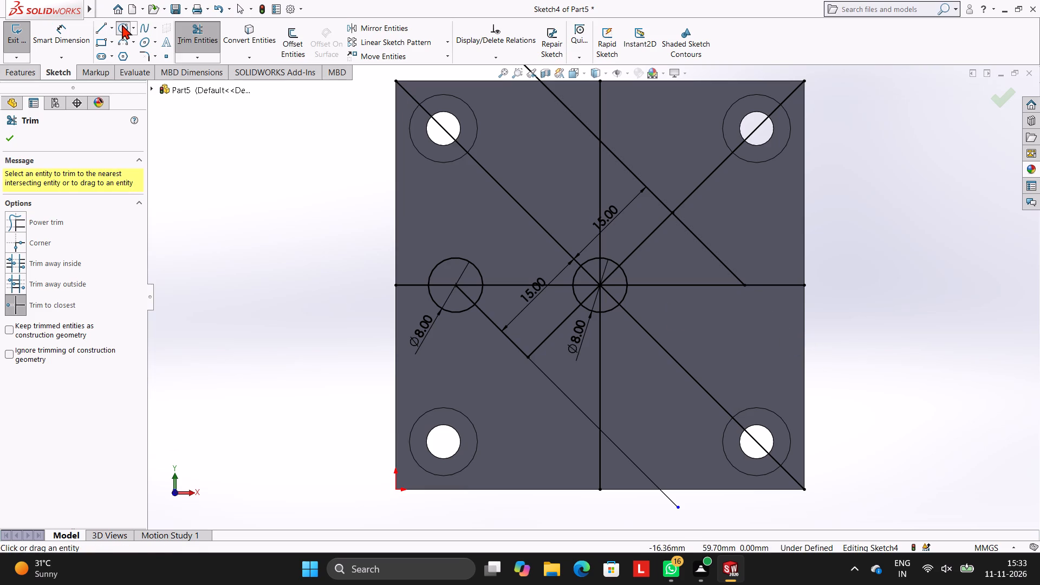
left_click(744, 284)
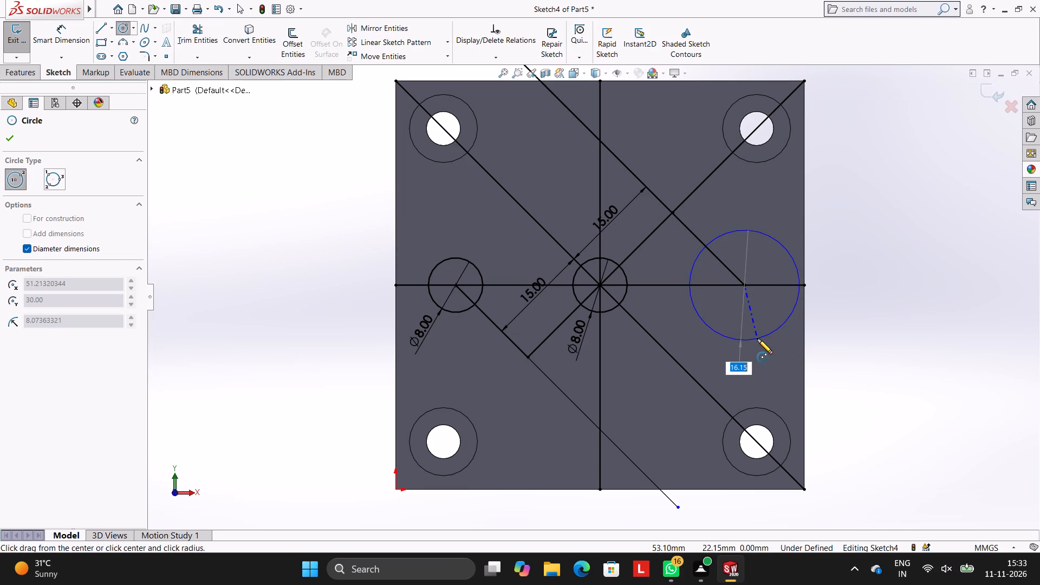
key("8")
key("Return")
key("Escape")
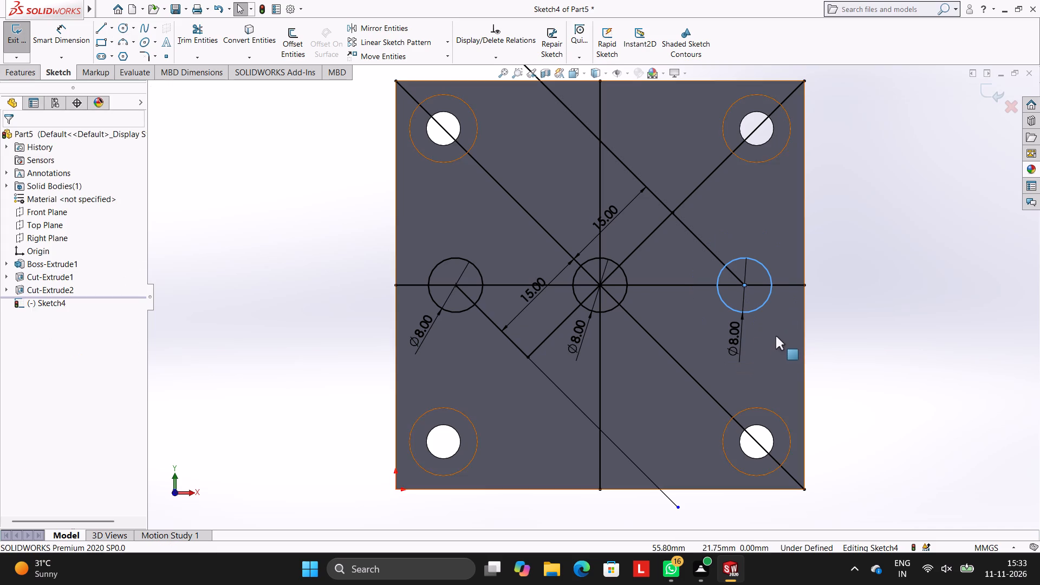
key("Escape")
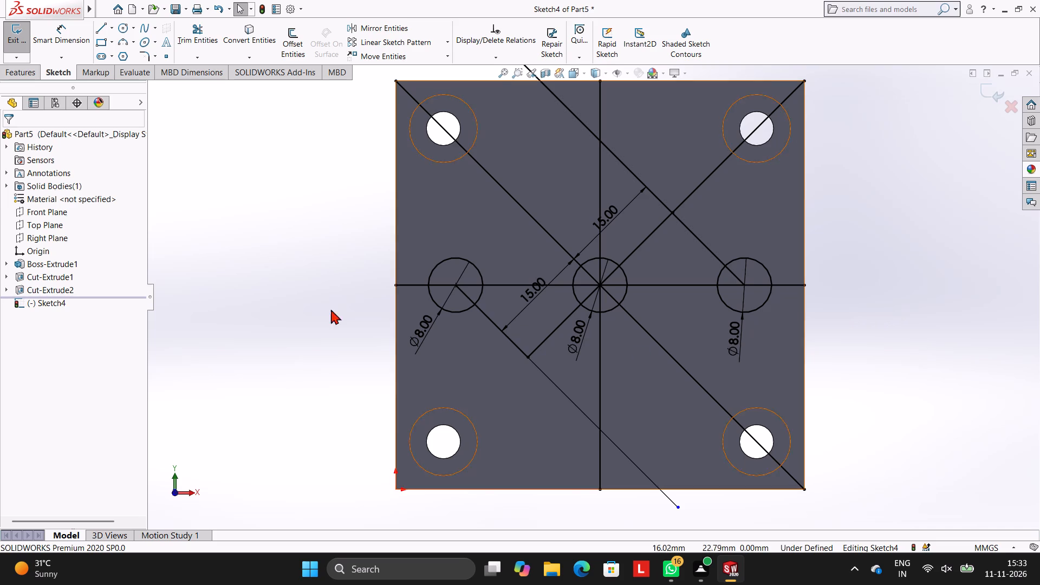
Sketch an 8 mm diameter circle centred where the upper-right offset line crosses the diagonal to the upper-right corner.
left_click(123, 26)
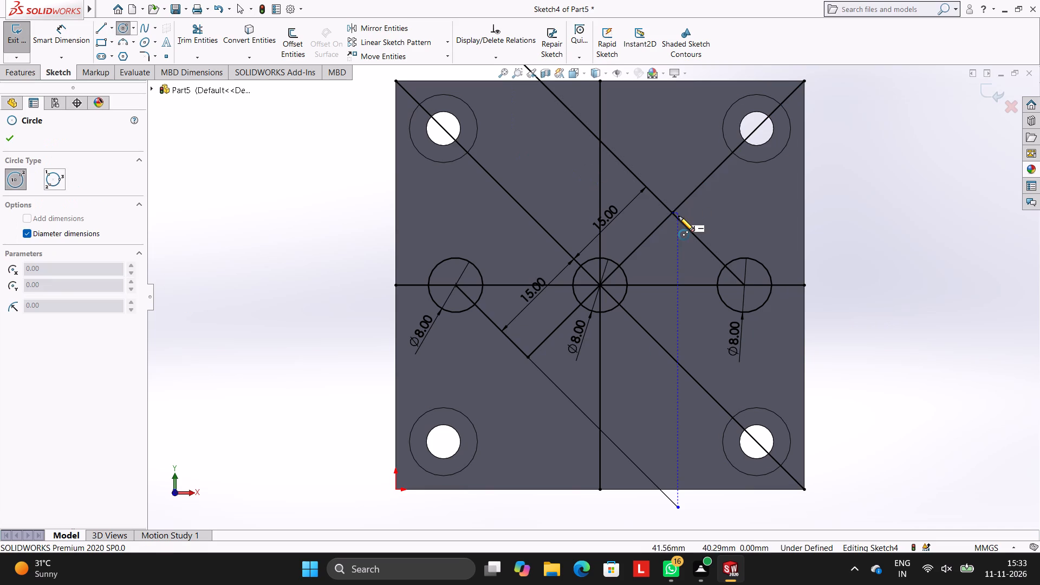
left_click(672, 212)
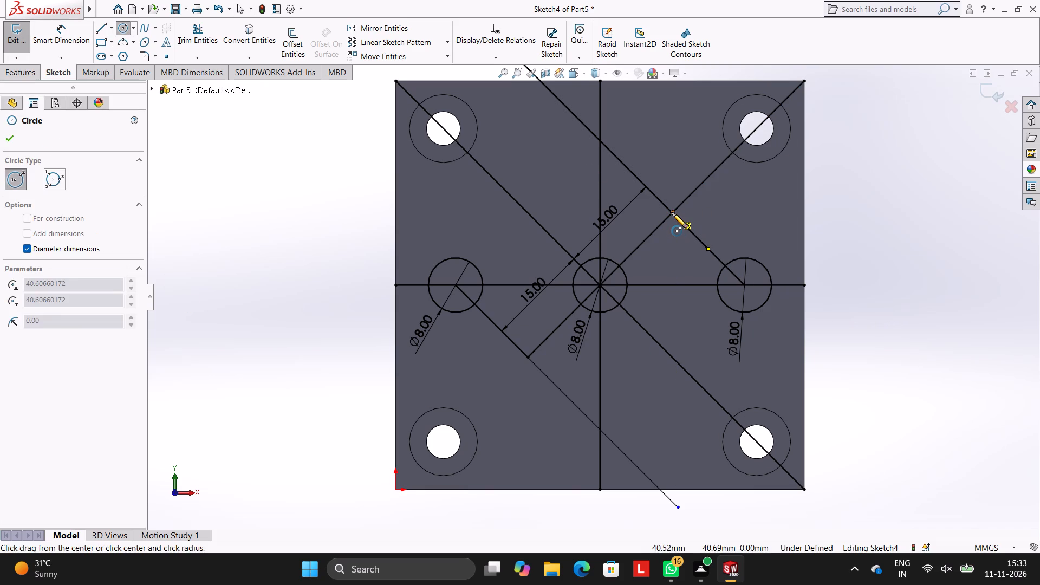
key("8")
key("Return")
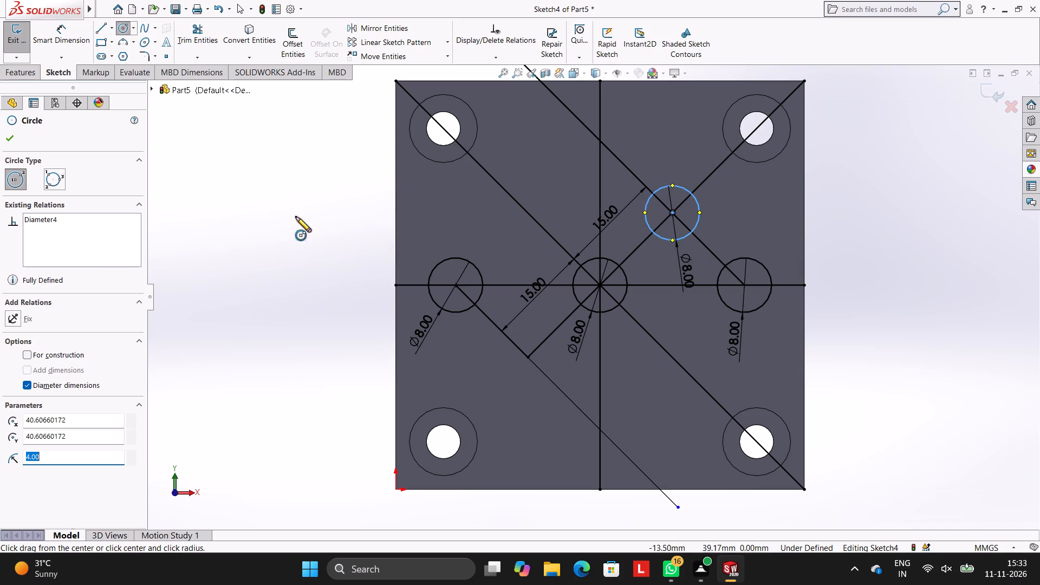
key("Escape")
key("Escape")
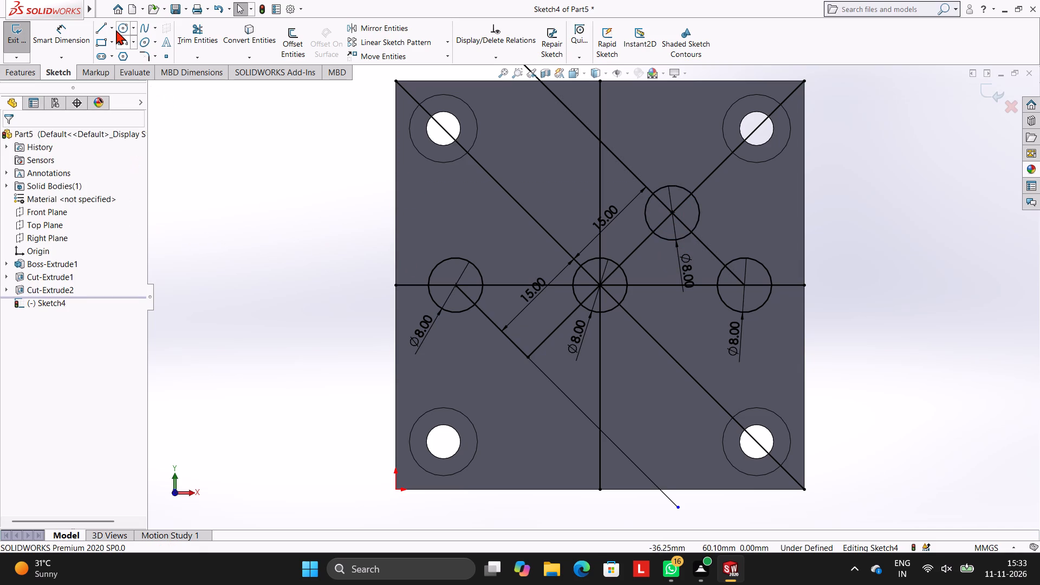
Sketch an 8 mm diameter circle at the free end of the 15 mm line running from the centre towards the lower-left corner.
left_click(123, 30)
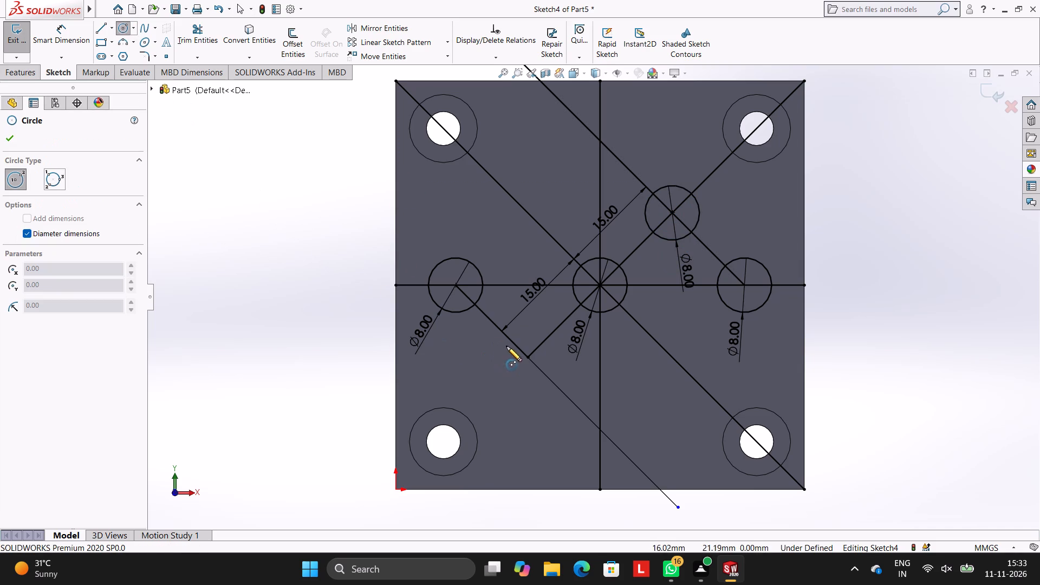
left_click(528, 359)
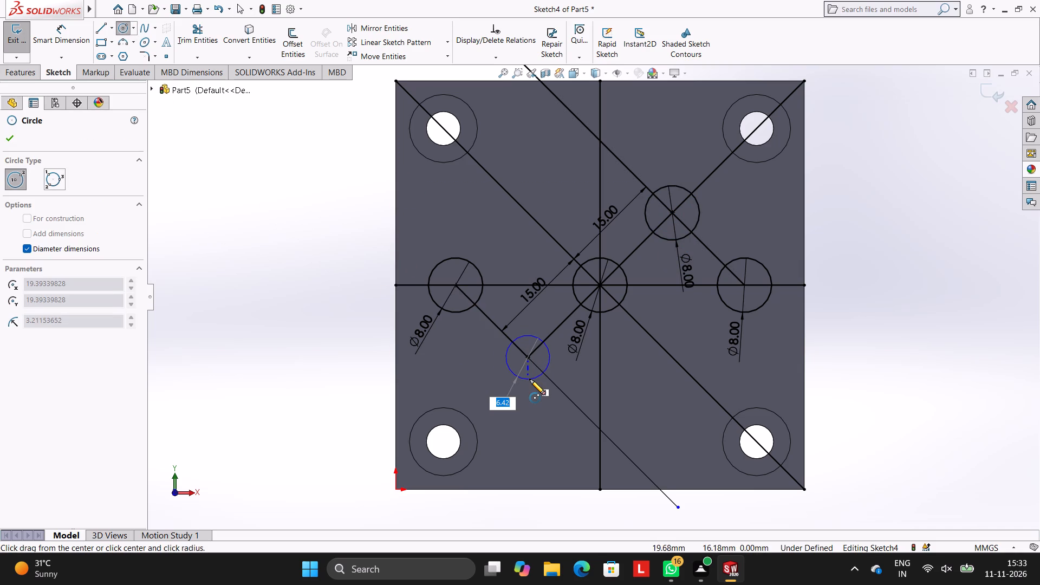
key("8")
key("Return")
key("Escape")
key("Escape")
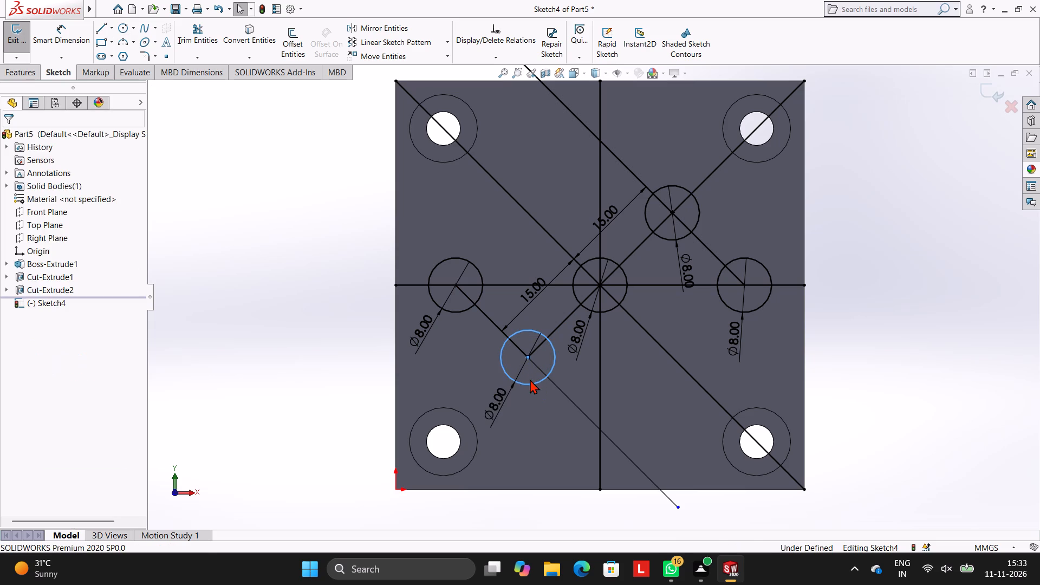
key("Escape")
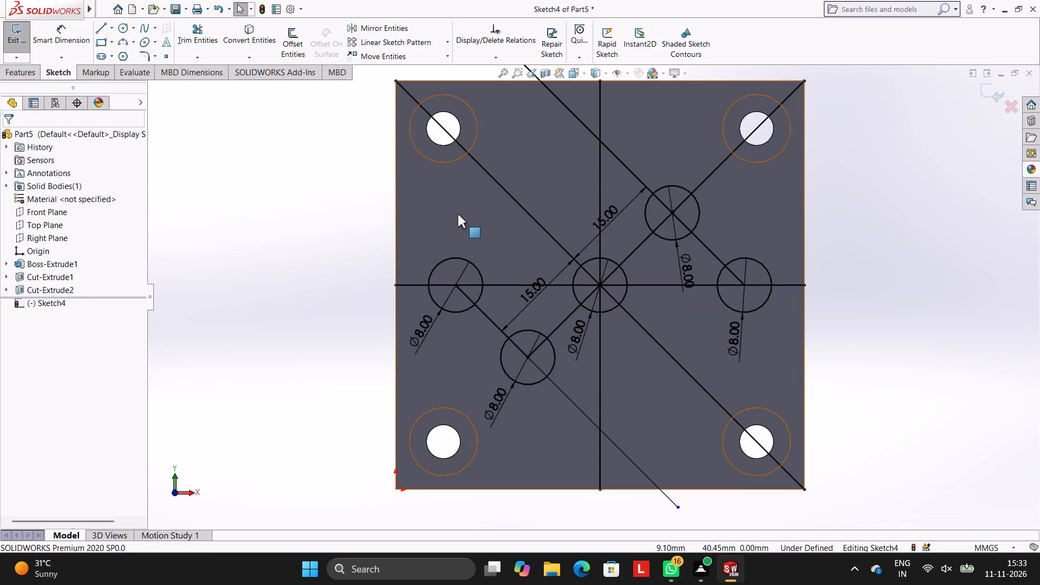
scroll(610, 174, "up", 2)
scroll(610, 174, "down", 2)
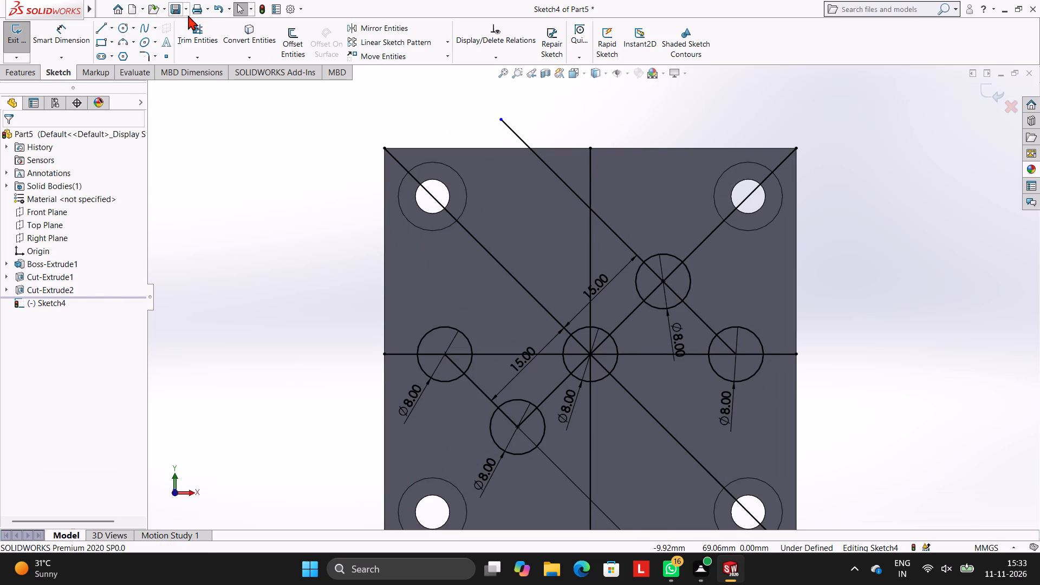
Trim the upper-left end of the upper-right offset line back to the vertical centre line.
left_click(200, 32)
left_click(515, 133)
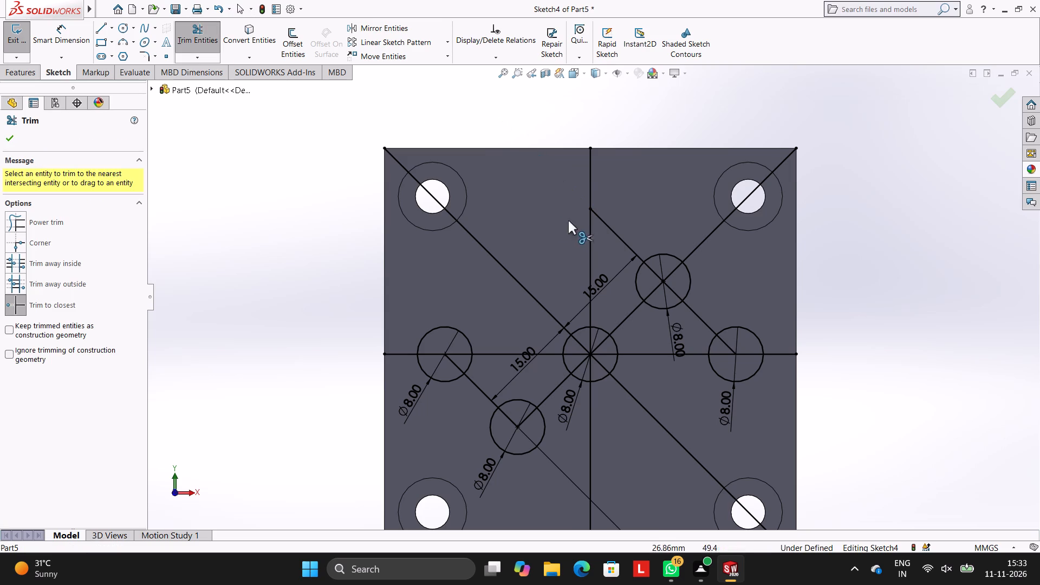
Sketch an 8 mm diameter circle centred where the upper-right offset line meets the vertical centre line.
left_click(124, 27)
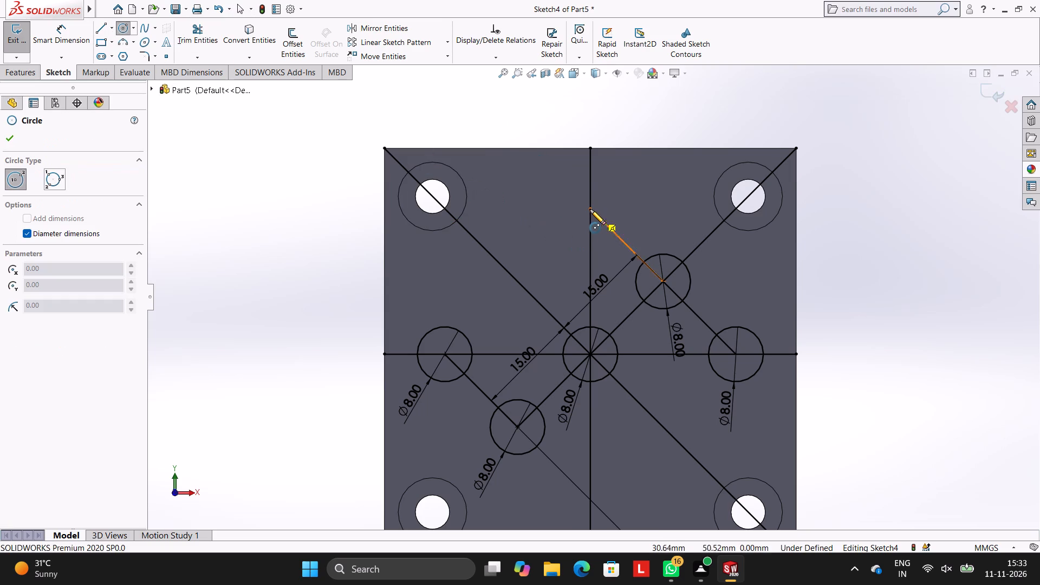
left_click(591, 209)
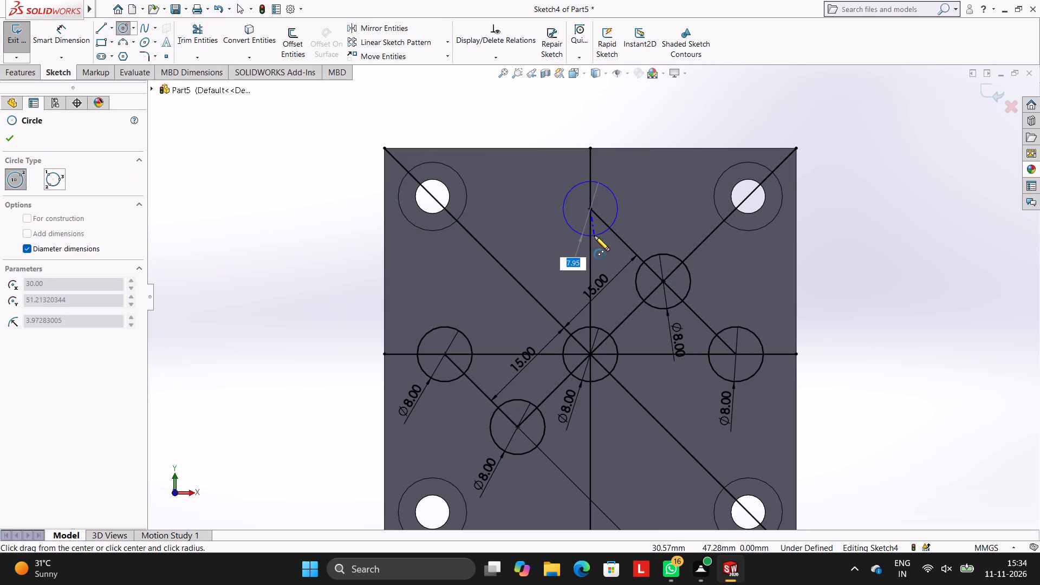
key("8")
key("Return")
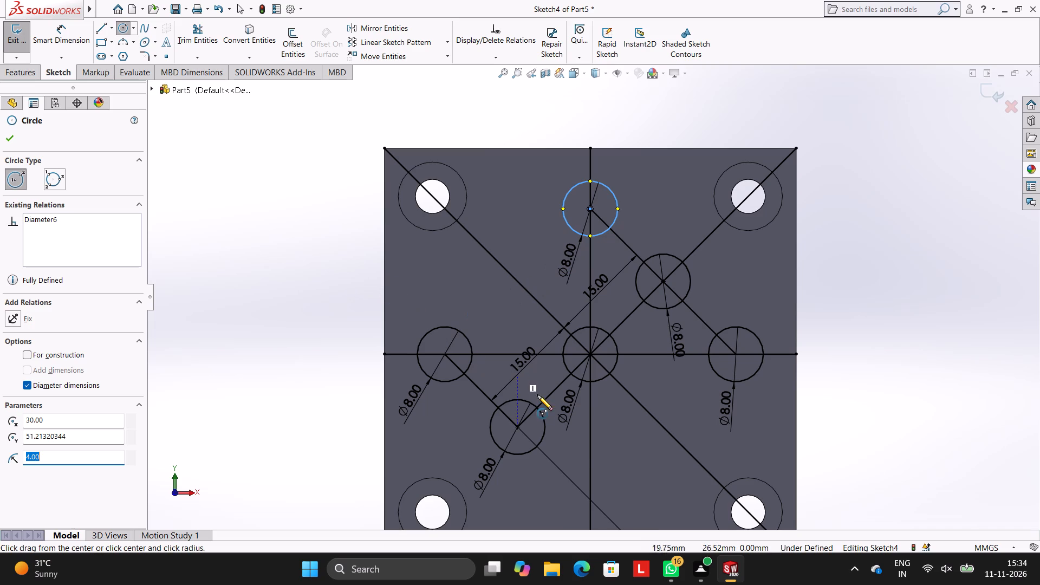
key("Escape")
key("Escape")
Trim the lower-right end of the lower-left offset line back to the vertical centre line.
scroll(672, 439, "up", 3)
scroll(681, 408, "down", 2)
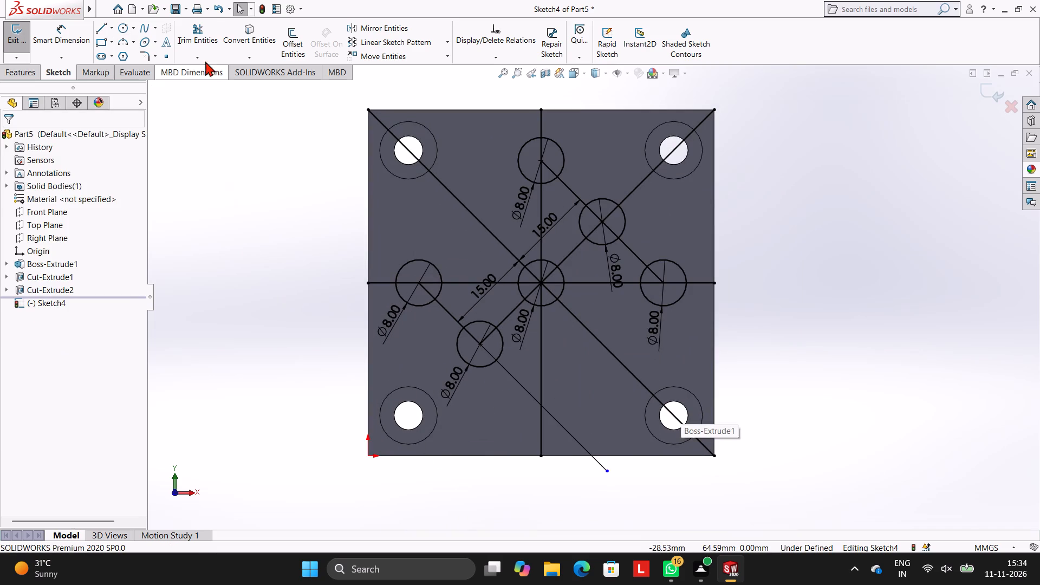
left_click(203, 28)
left_click(608, 470)
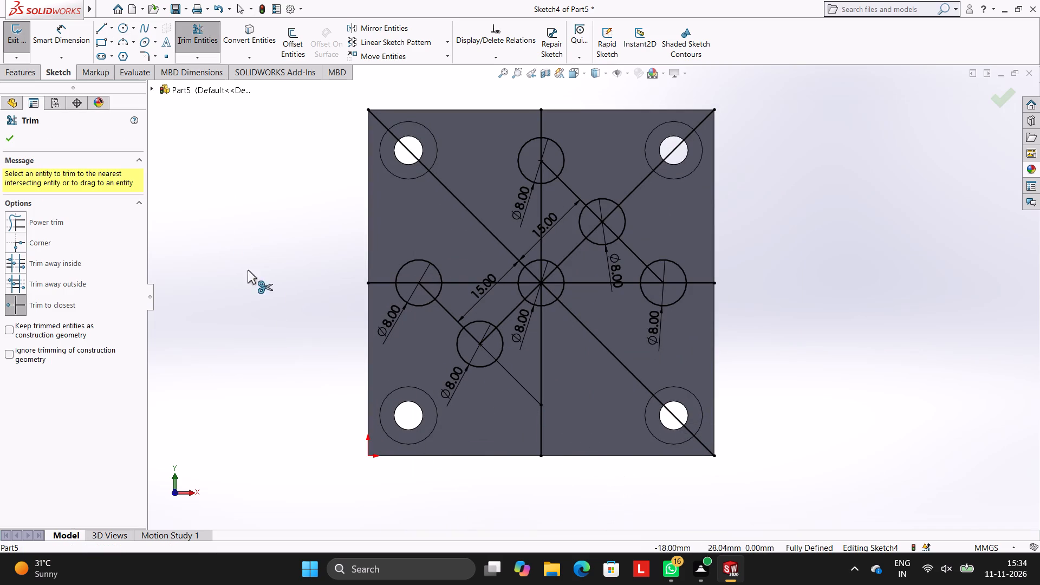
Sketch an 8 mm diameter circle centred where the lower-left offset line meets the vertical centre line.
left_click(125, 29)
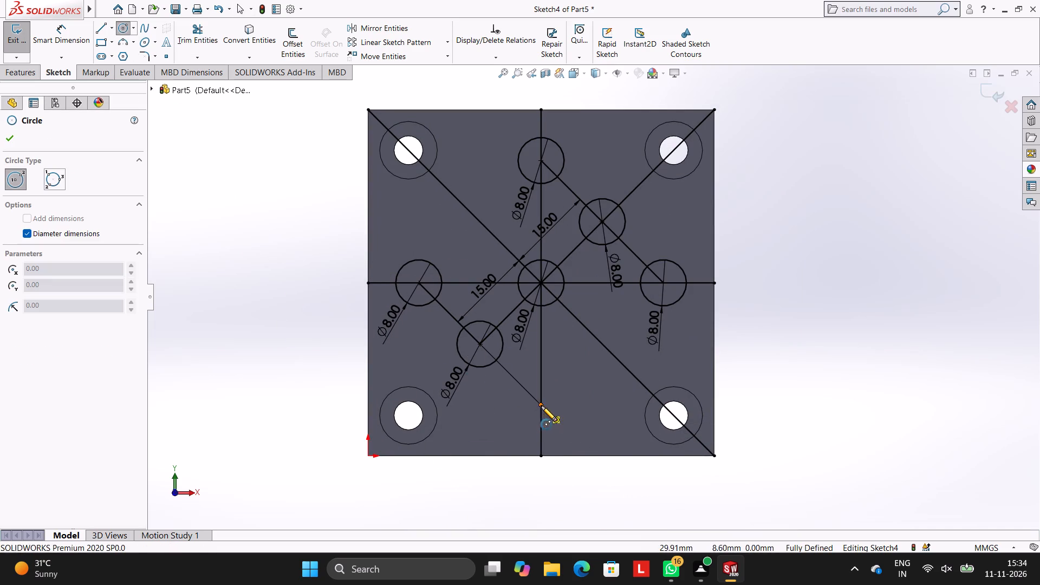
left_click(541, 406)
key("8")
key("Return")
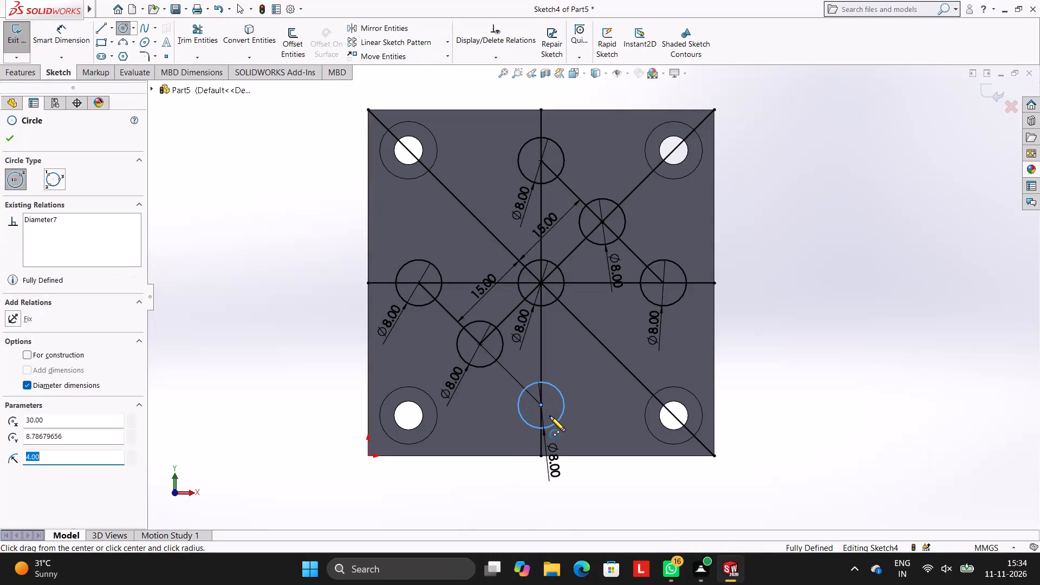
key("Escape")
key("Escape")
key("Escape")
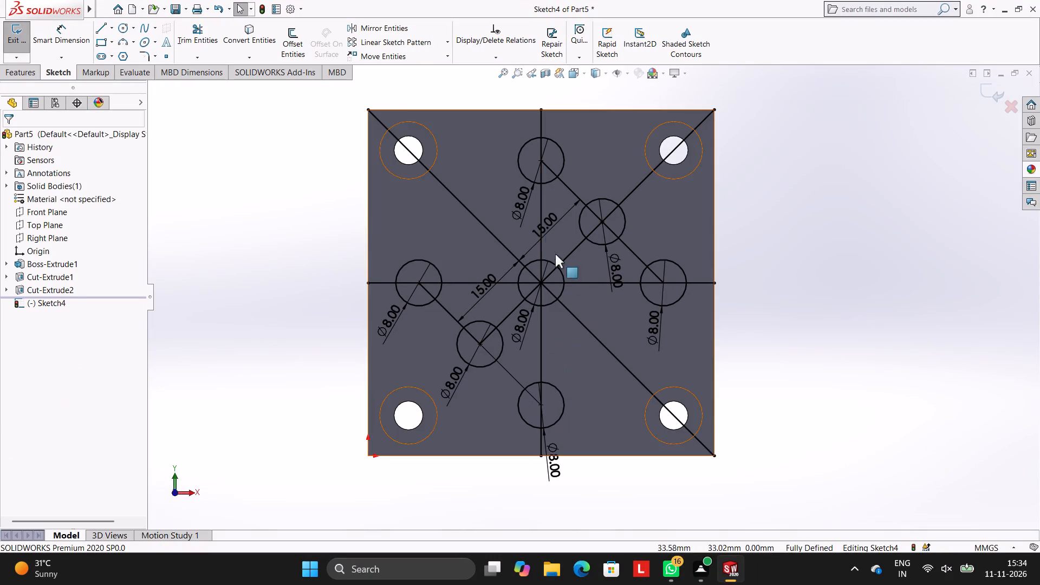
Sketch a horizontal line about 37.5 mm long leftward from the upper-right diagonal circle's centre, past the opposite diagonal.
scroll(545, 235, "up", 1)
scroll(545, 235, "down", 2)
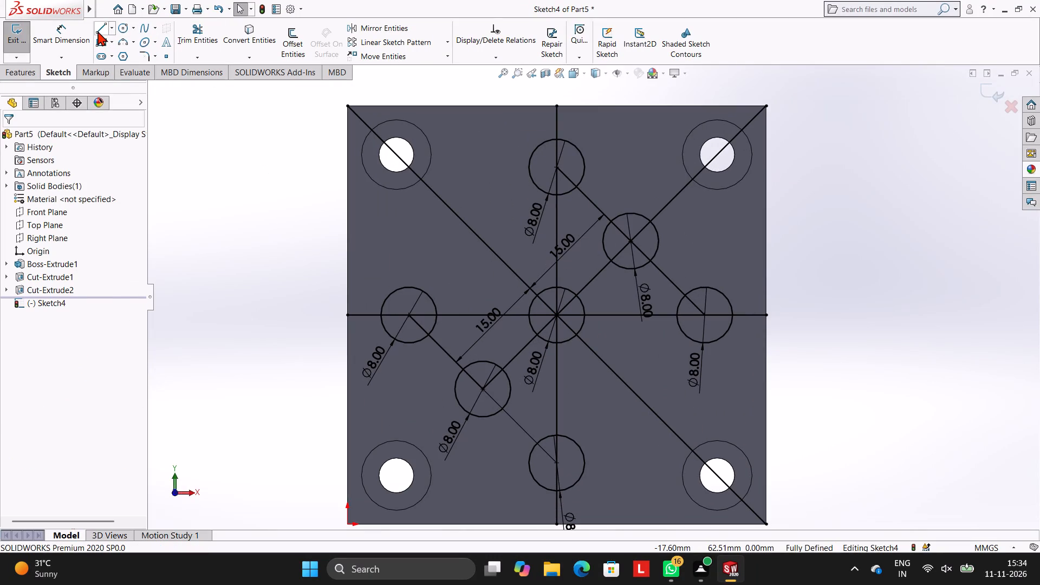
left_click(97, 31)
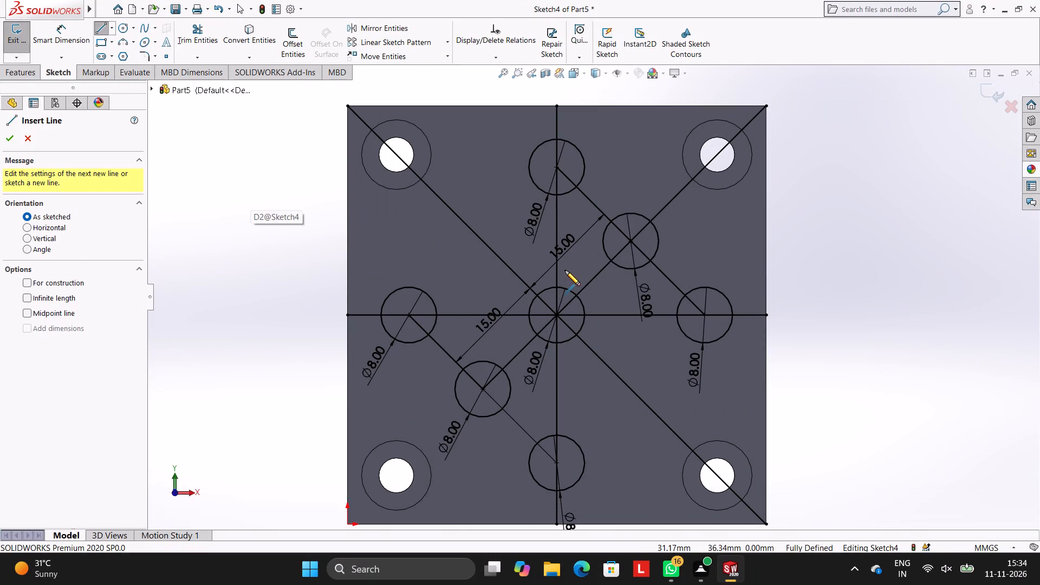
left_click(630, 242)
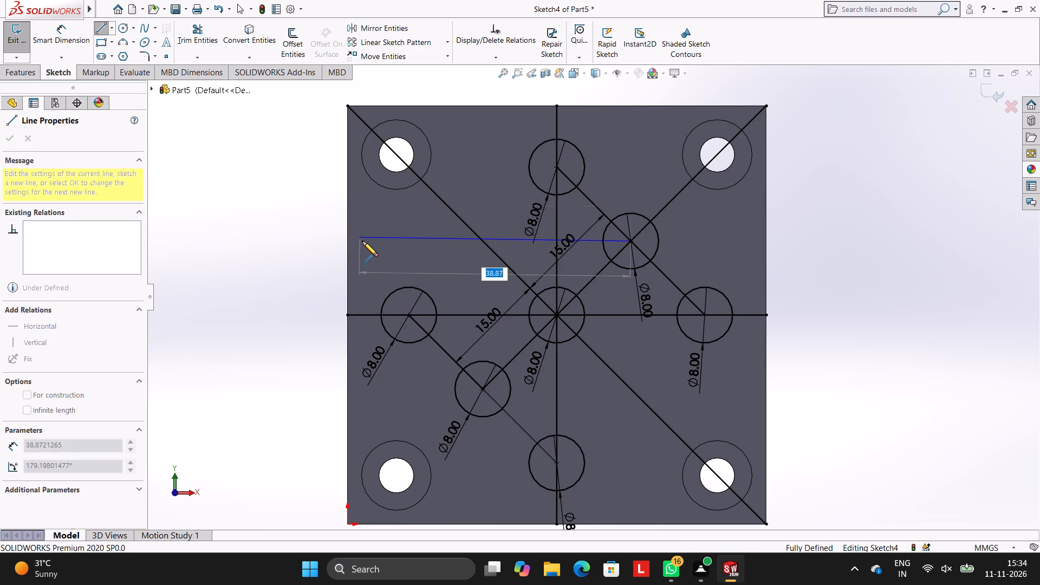
left_click(369, 243)
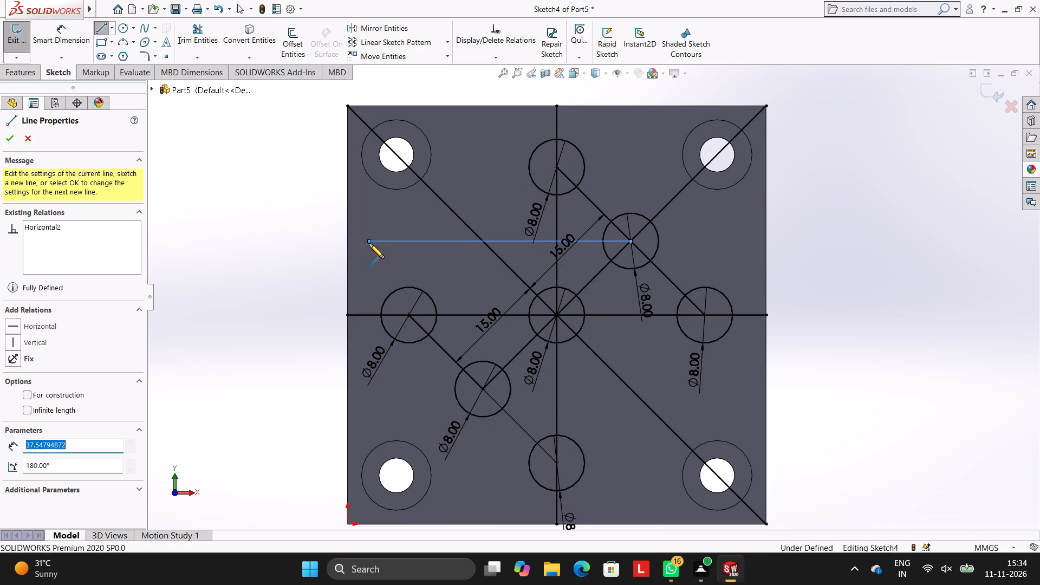
key("Escape")
key("Escape")
key("Escape")
key("Escape")
Trim the left end of the upper horizontal line back to the diagonal towards the upper-left corner.
left_click(205, 32)
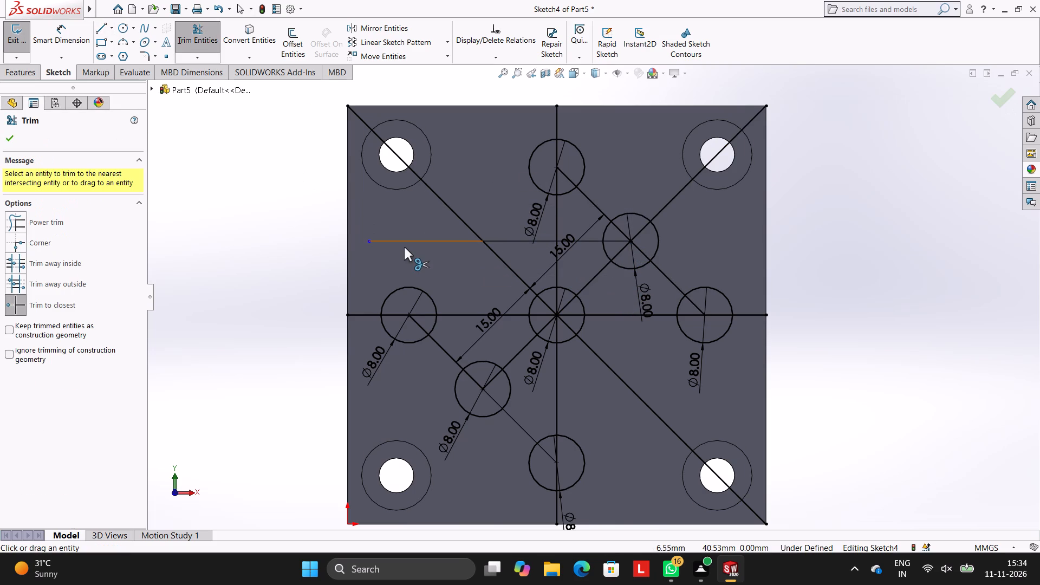
left_click(406, 240)
Sketch a horizontal line about 26.6 mm long rightward from the lower-left diagonal circle's centre, past the opposite diagonal.
scroll(668, 450, "up", 2)
scroll(668, 450, "down", 1)
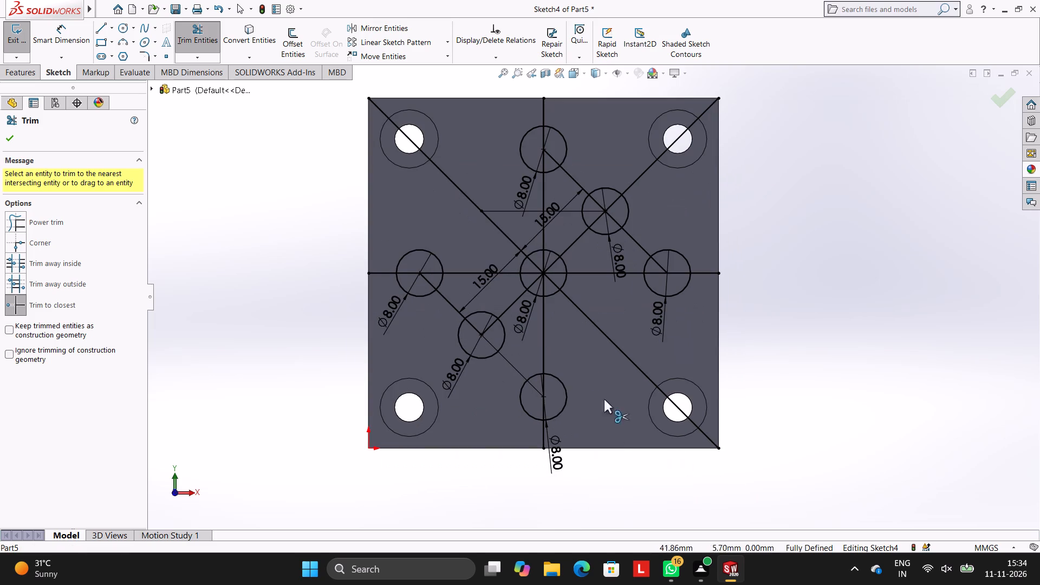
left_click(102, 23)
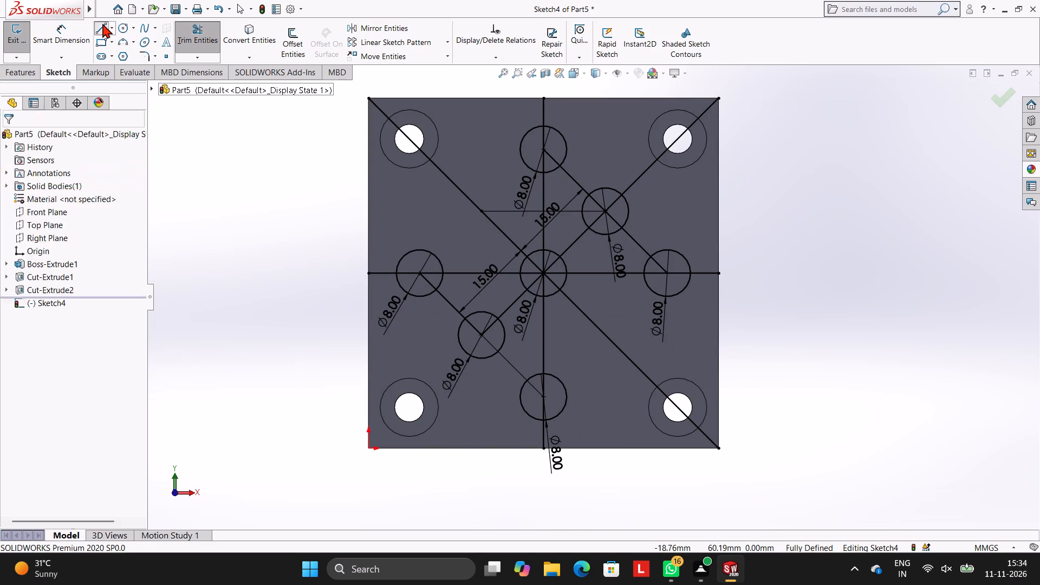
left_click(481, 335)
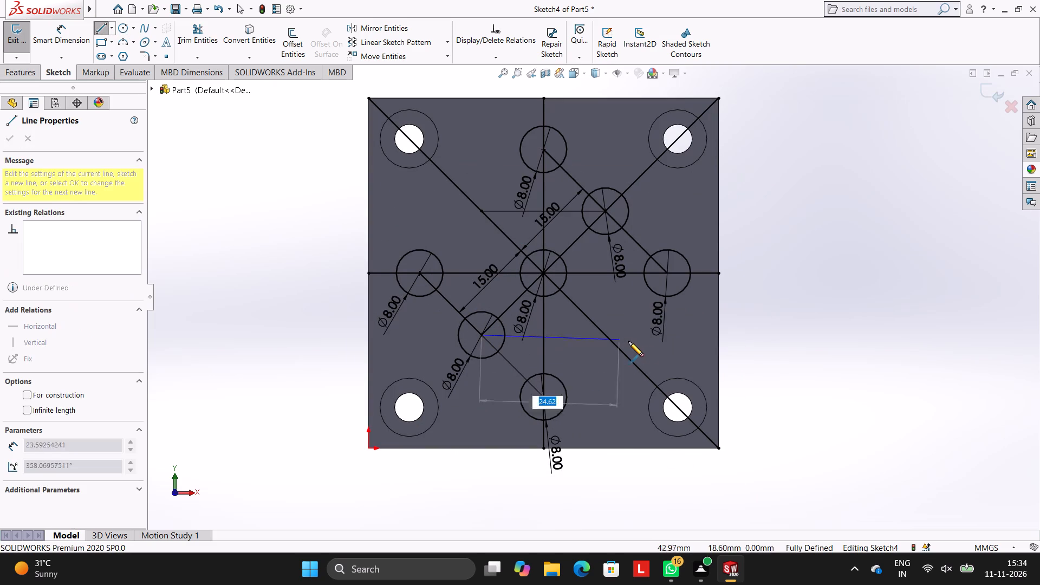
left_click(637, 335)
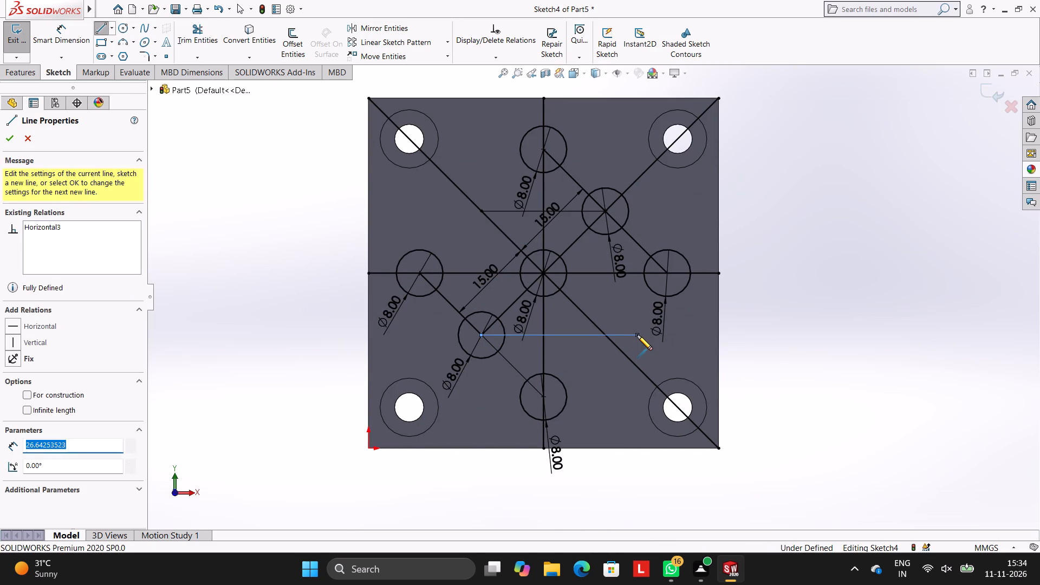
key("Escape")
key("Escape")
key("Escape")
key("Escape")
Trim the right end of the lower horizontal line back to the diagonal towards the lower-right corner.
left_click(204, 33)
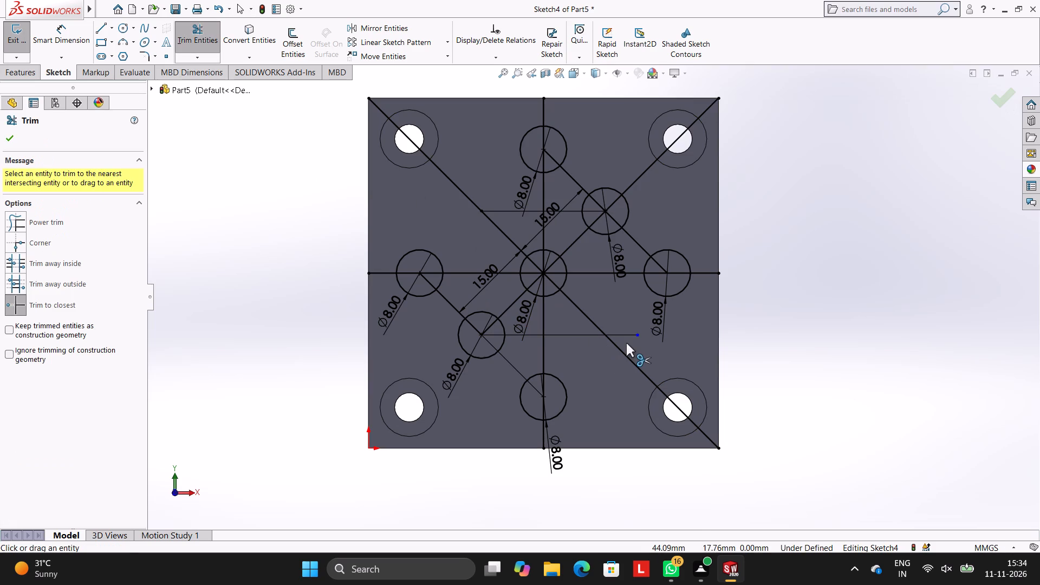
left_click(627, 335)
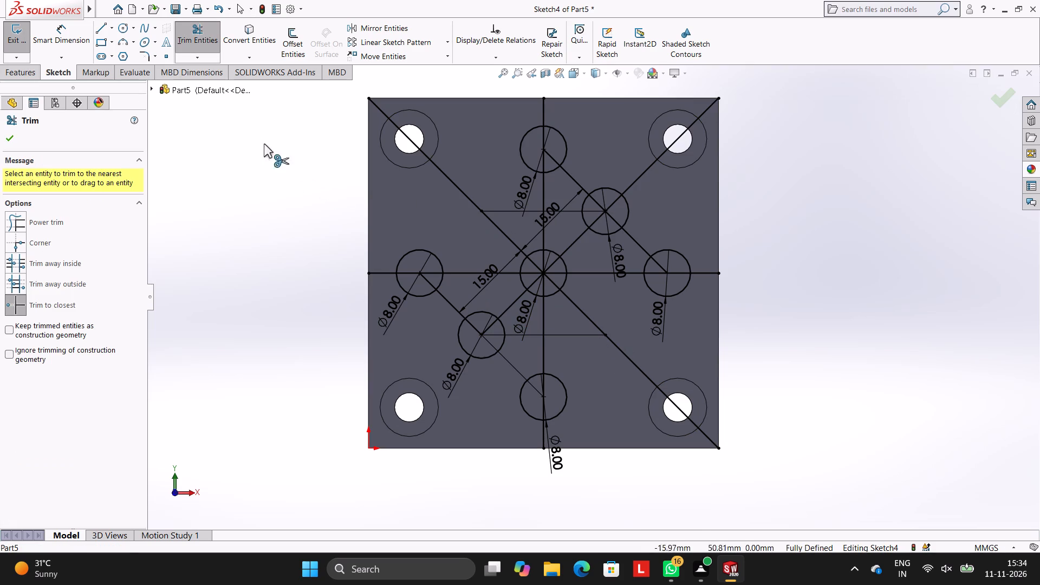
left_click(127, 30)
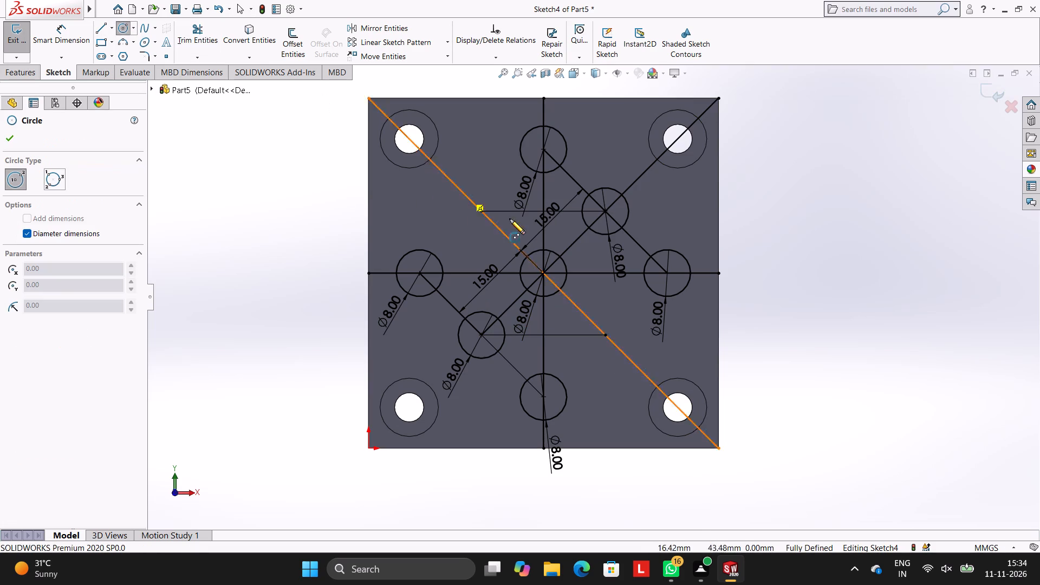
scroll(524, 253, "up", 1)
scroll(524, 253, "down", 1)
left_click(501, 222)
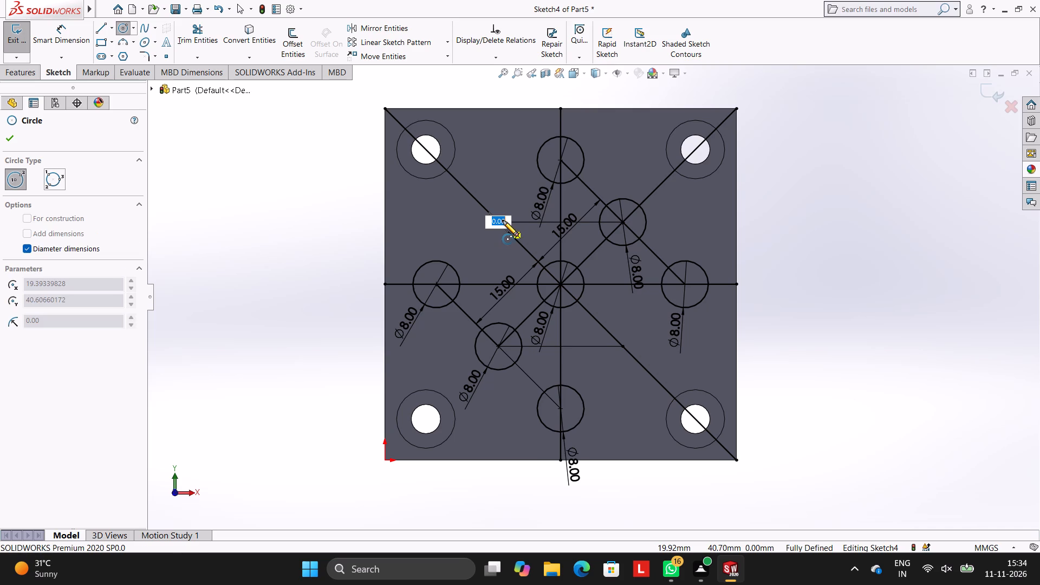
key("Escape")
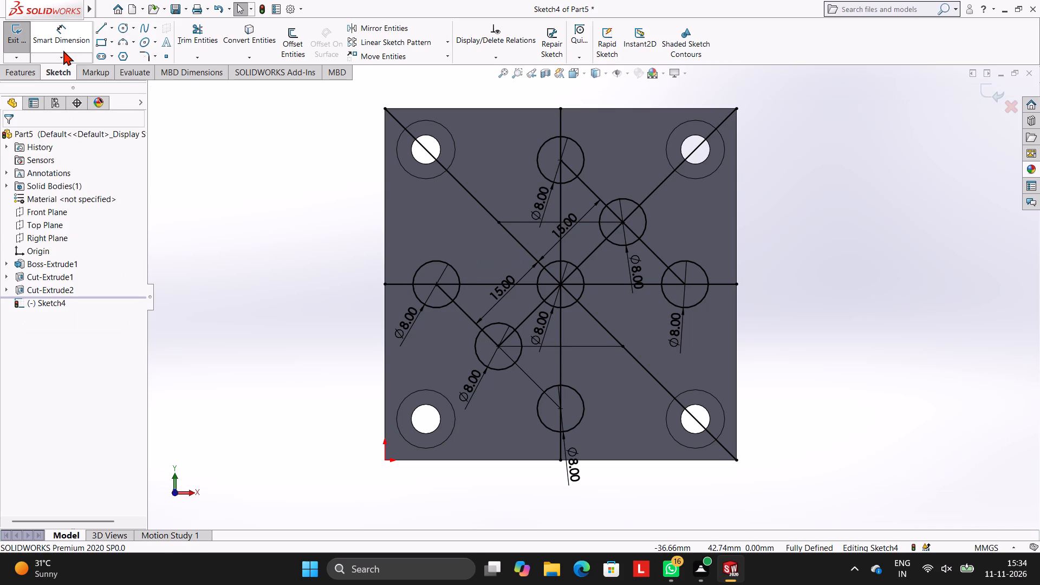
Sketch an 8 mm diameter circle centred where the upper horizontal line meets the diagonal to the upper-left corner.
left_click(121, 30)
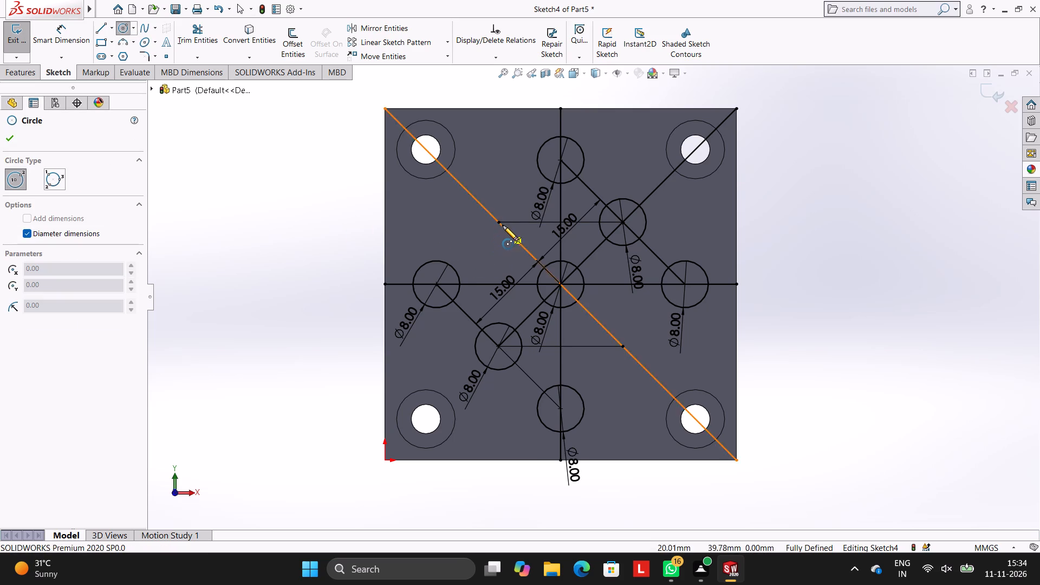
left_click(499, 222)
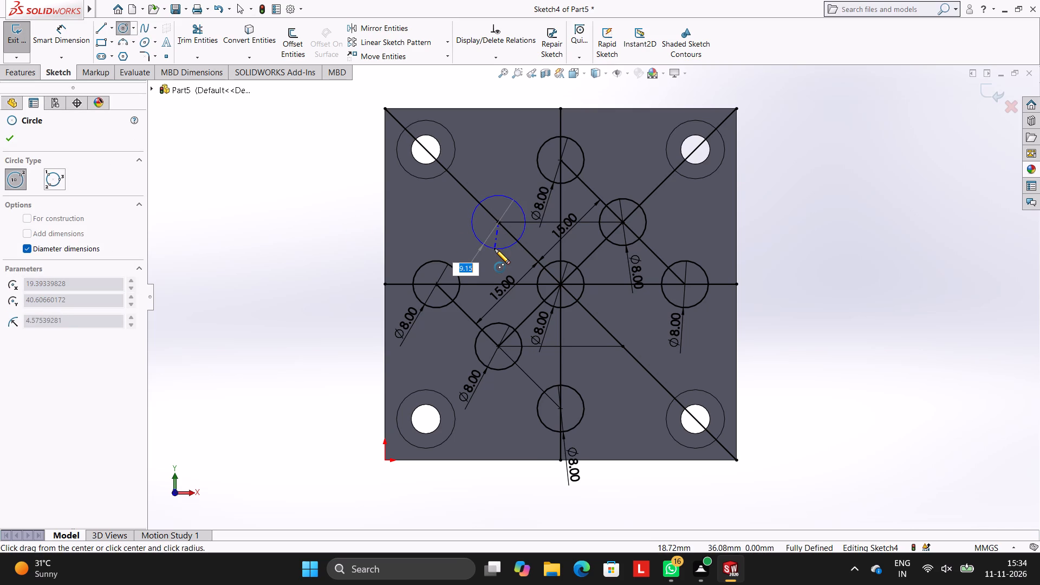
key("8")
key("Return")
key("Escape")
key("Escape")
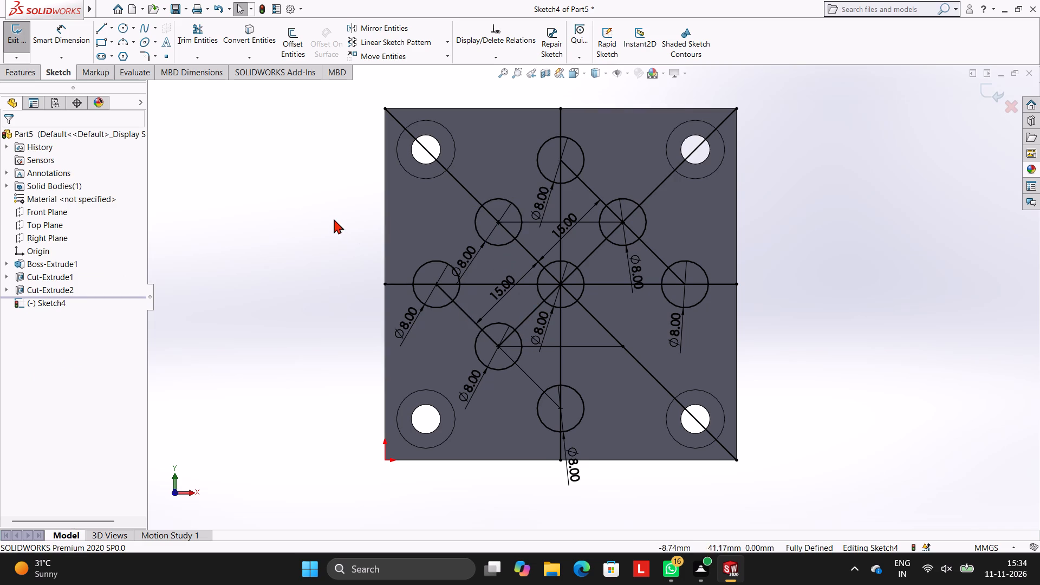
Sketch an 8 mm diameter circle centred where the lower horizontal line meets the diagonal to the lower-right corner.
left_click(121, 25)
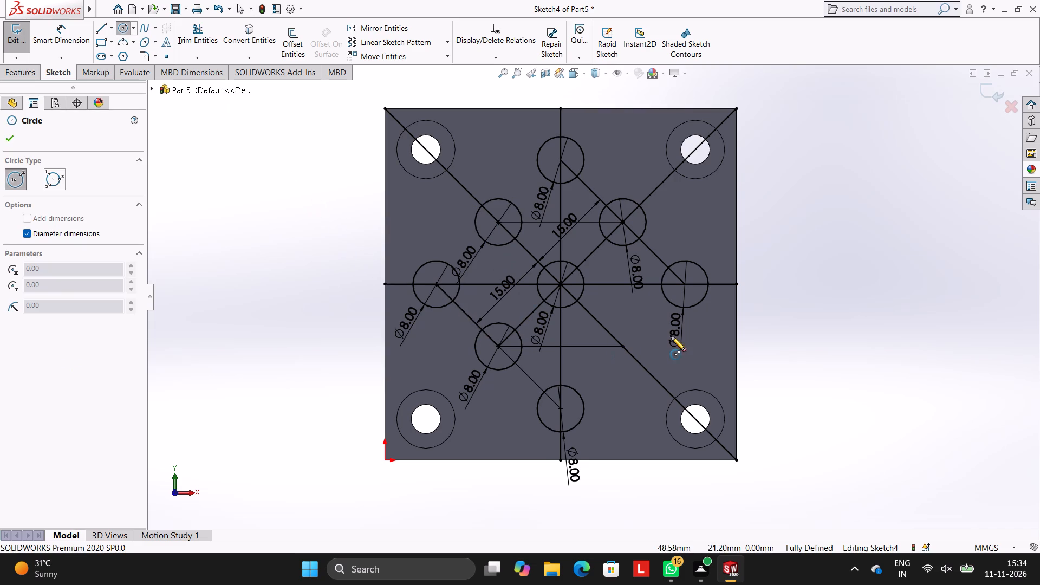
left_click(622, 346)
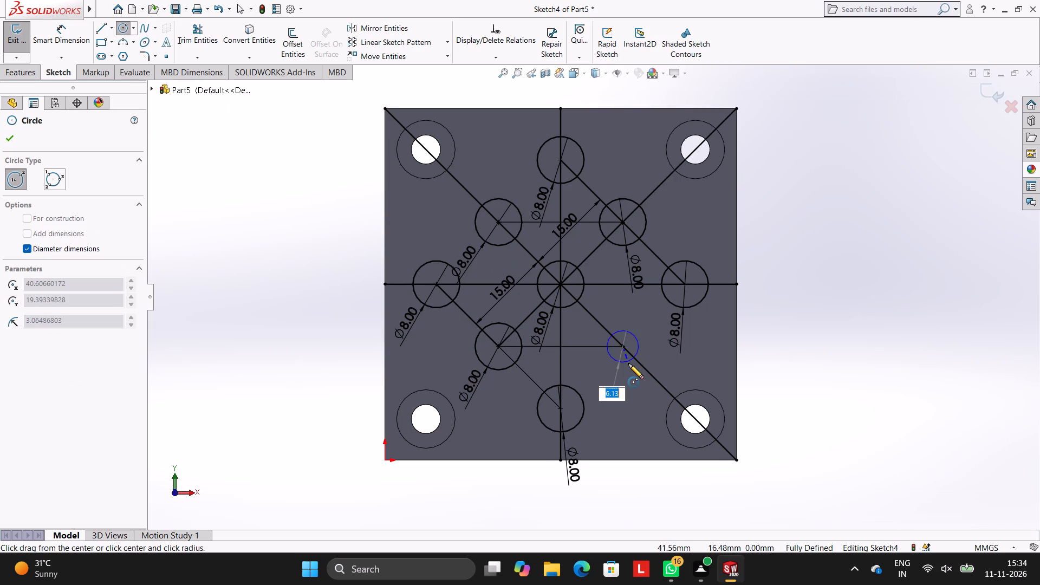
key("8")
key("Return")
key("Escape")
key("Escape")
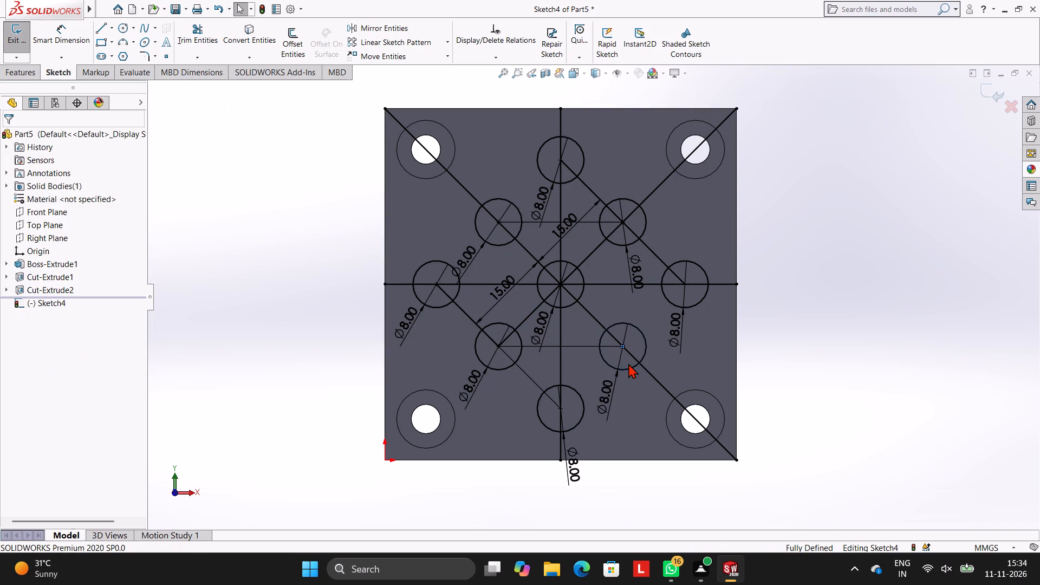
key("Escape")
key("Escape")
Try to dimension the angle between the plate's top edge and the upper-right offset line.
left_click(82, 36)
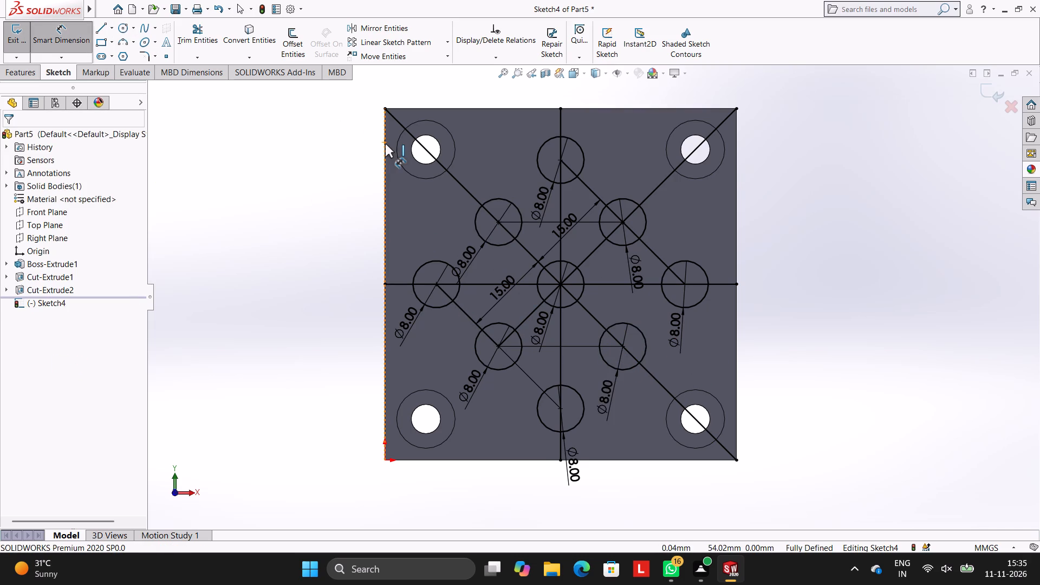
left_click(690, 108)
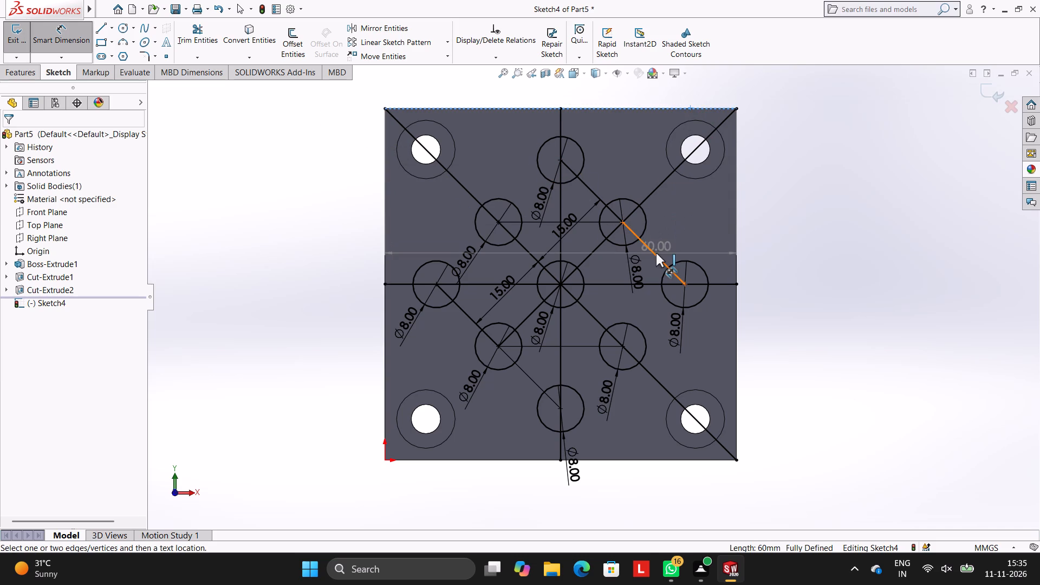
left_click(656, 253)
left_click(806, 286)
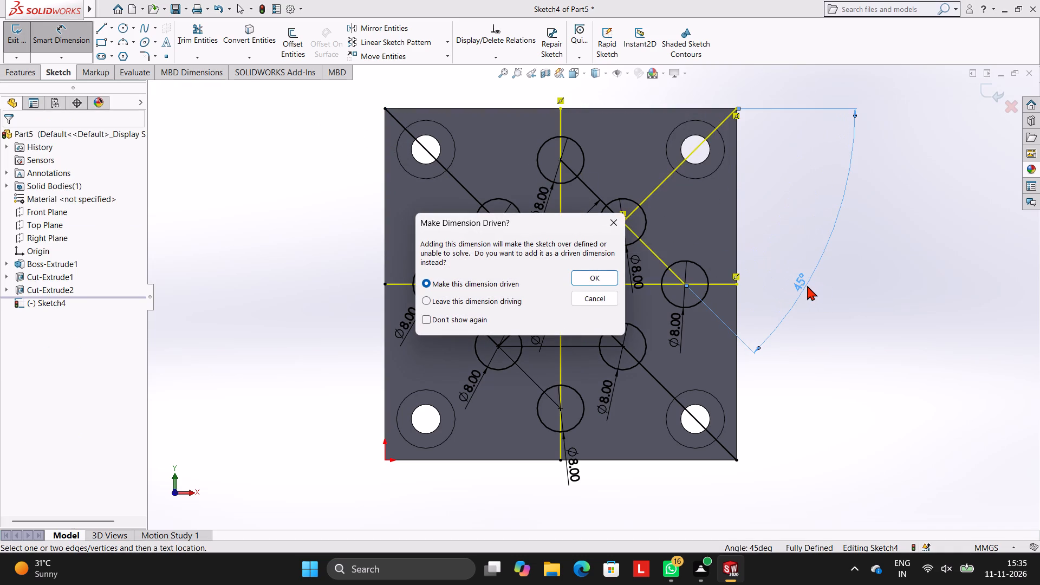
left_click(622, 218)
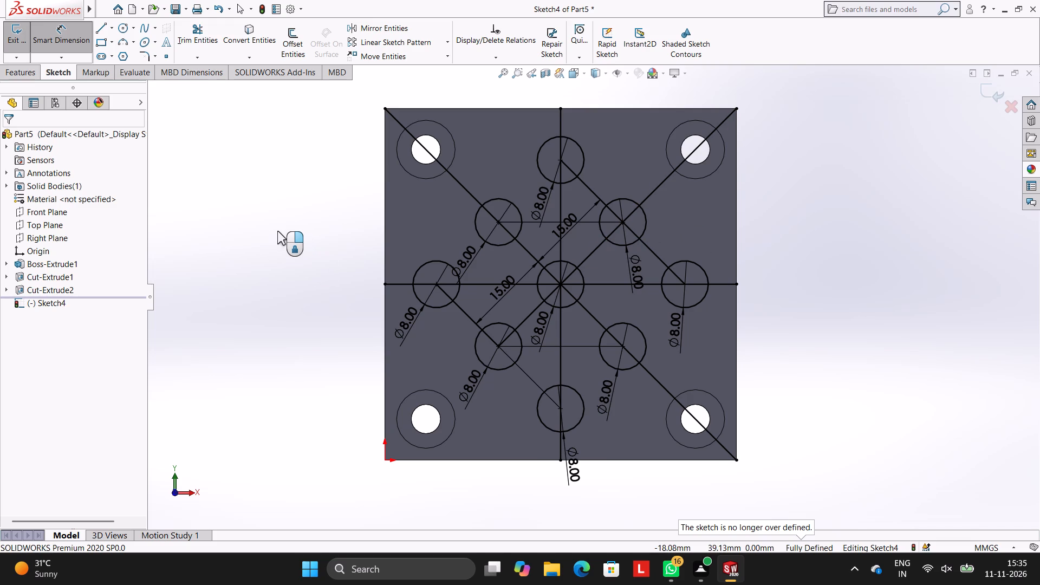
Start an extruded cut from the hole sketch and select all regions inside the upper-left and top 8 mm circles.
left_click(26, 68)
left_click(192, 53)
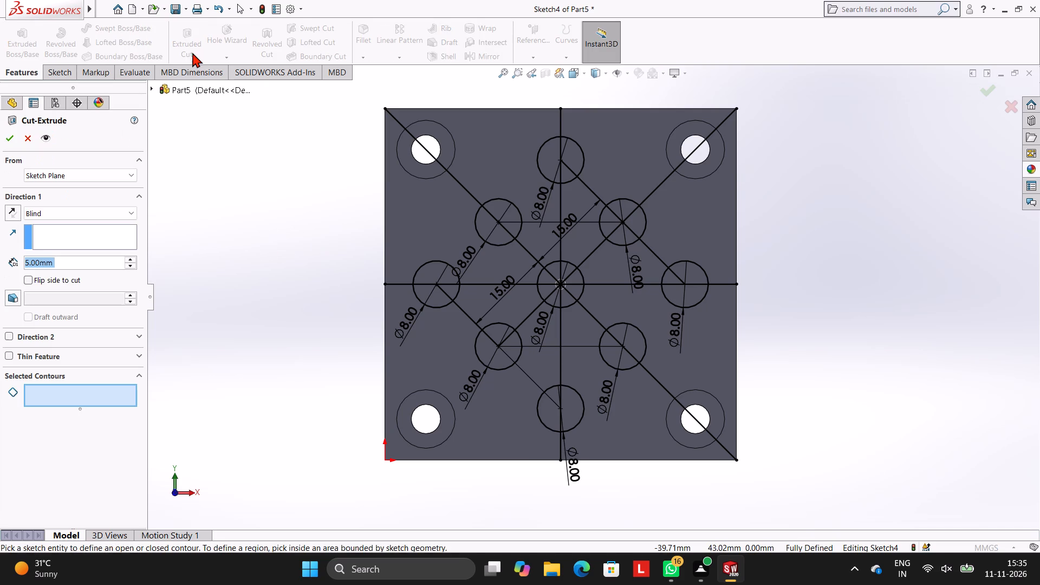
left_click(484, 226)
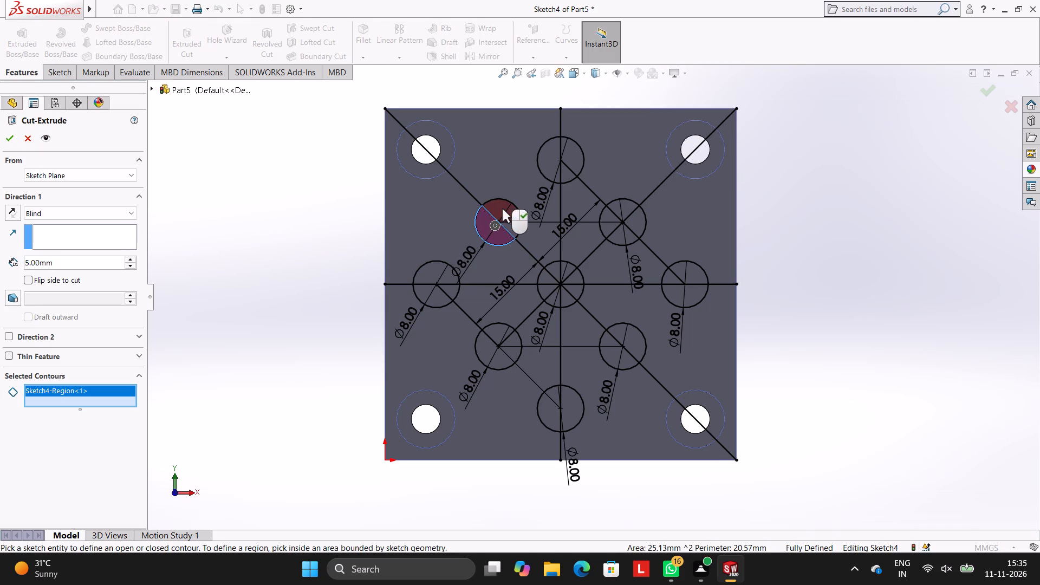
left_click(502, 209)
left_click(512, 229)
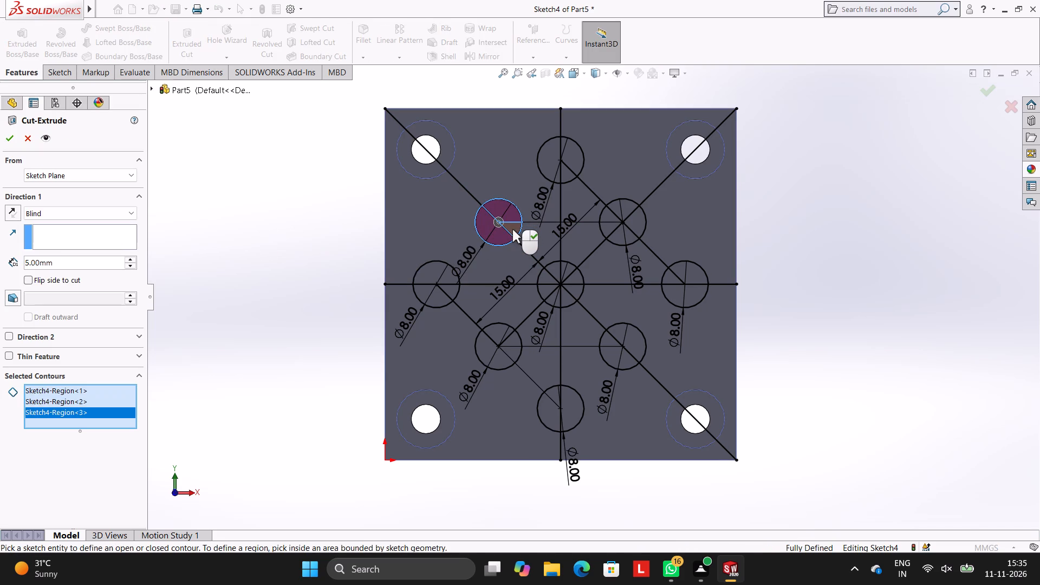
left_click(544, 164)
left_click(573, 155)
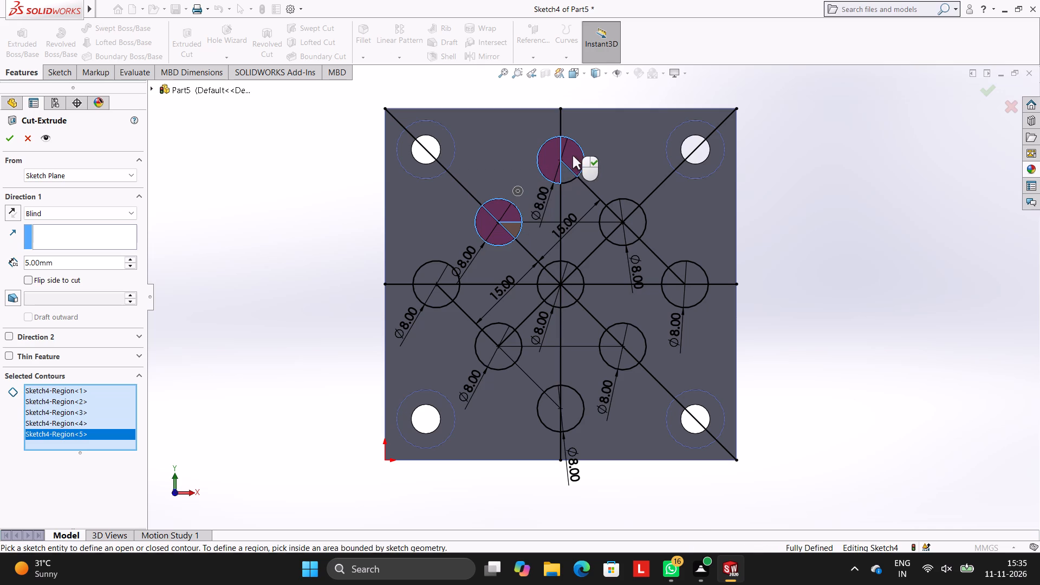
left_click(567, 173)
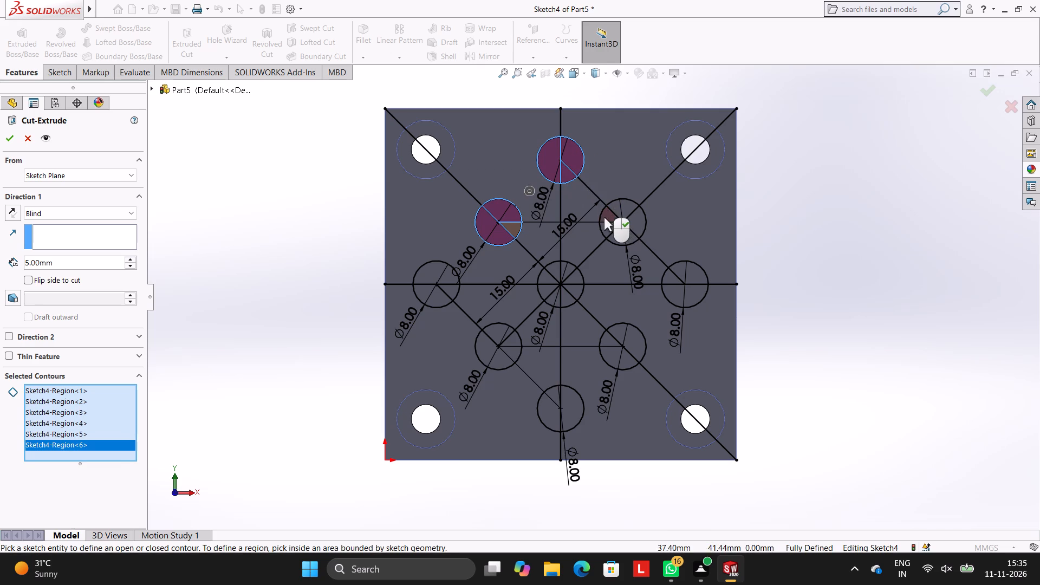
Add all regions inside the upper-right and far-right 8 mm circles to the cut's contours.
left_click(604, 217)
left_click(613, 207)
left_click(632, 223)
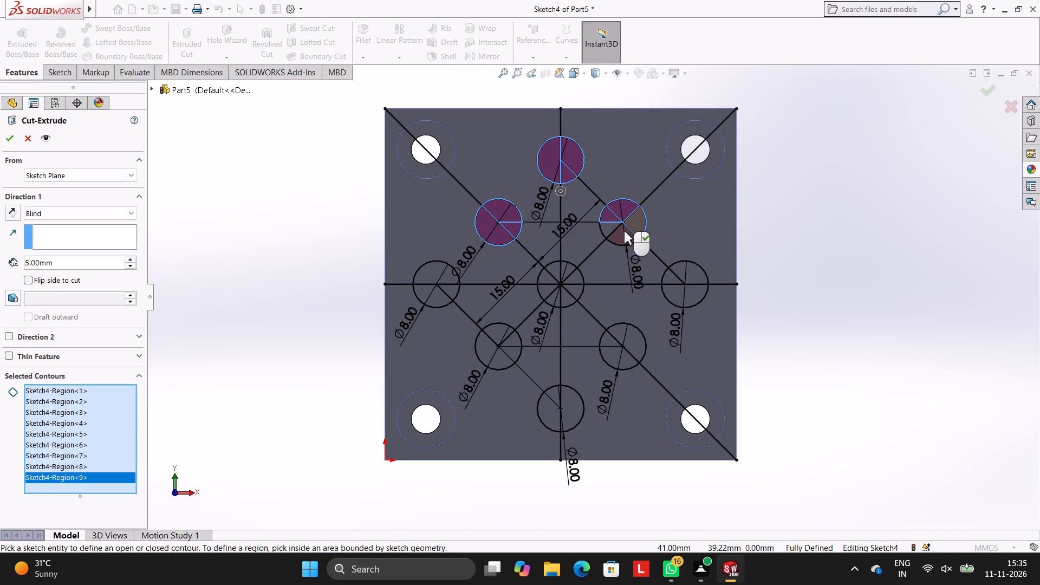
left_click(624, 231)
left_click(604, 226)
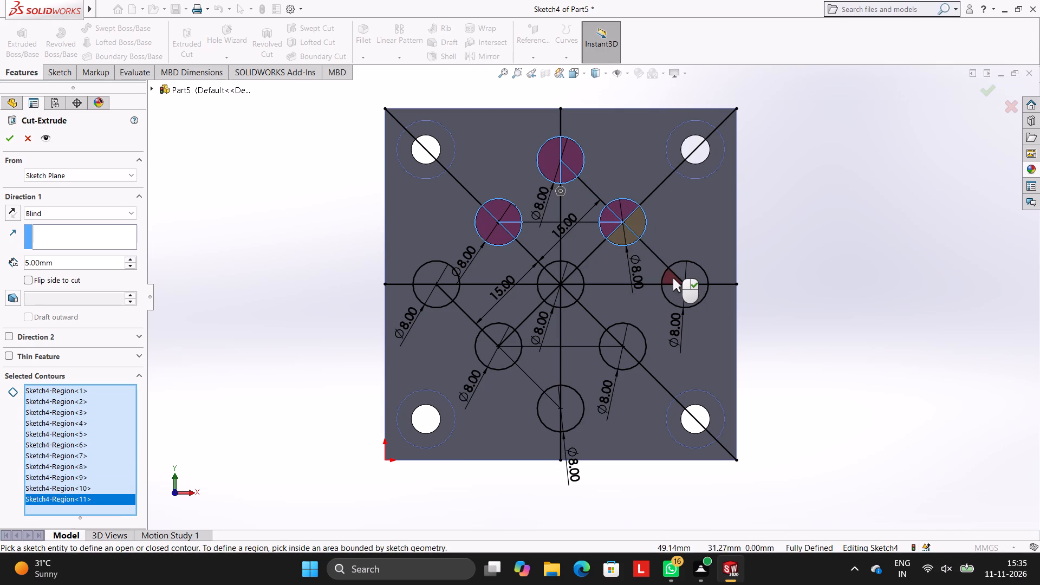
left_click(673, 278)
left_click(680, 270)
left_click(692, 295)
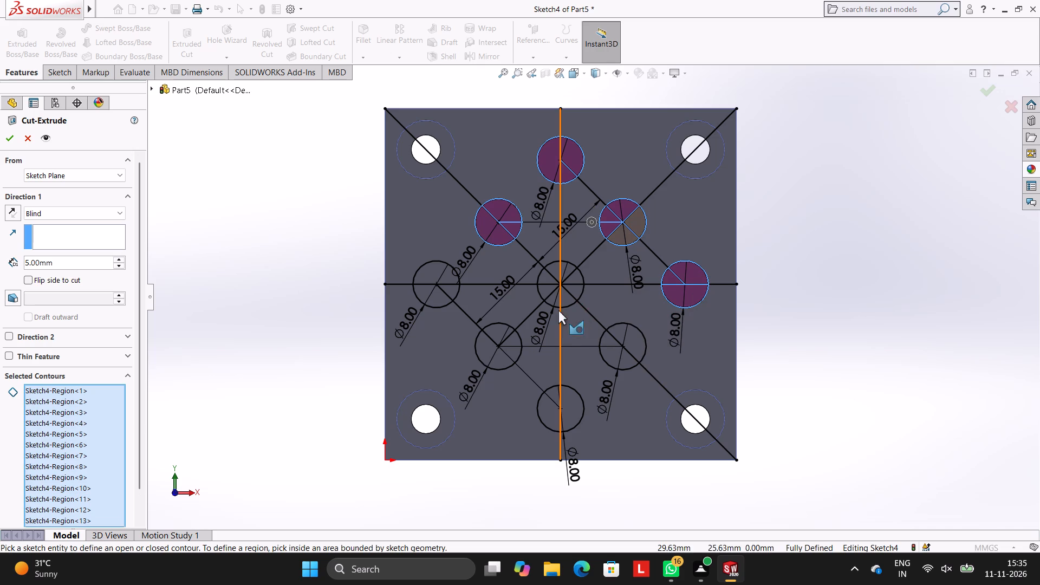
Add all regions inside the lower-right, lower-left, far-left and bottom 8 mm circles to the cut's contours.
left_click(617, 352)
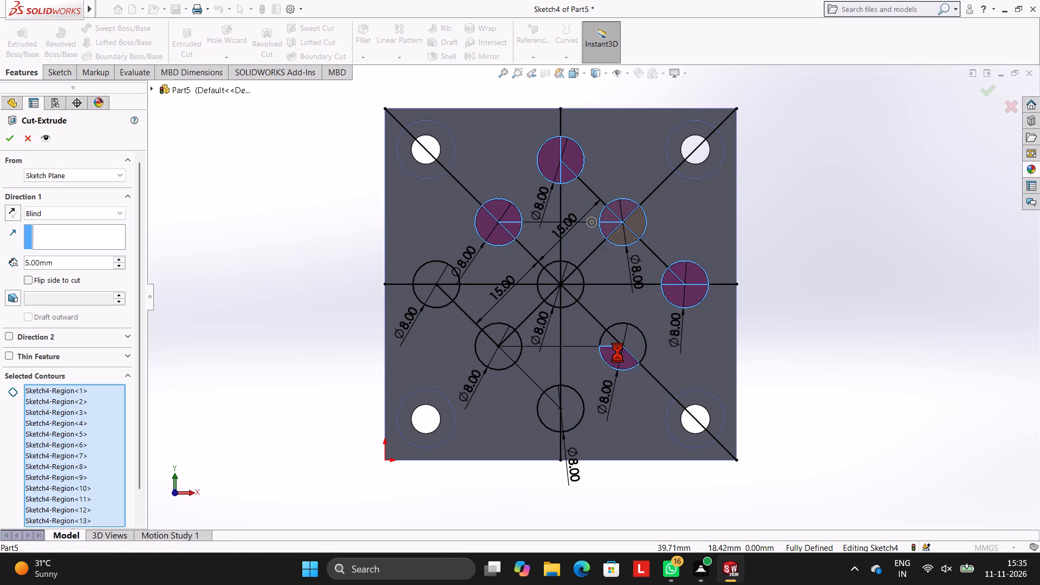
left_click(619, 334)
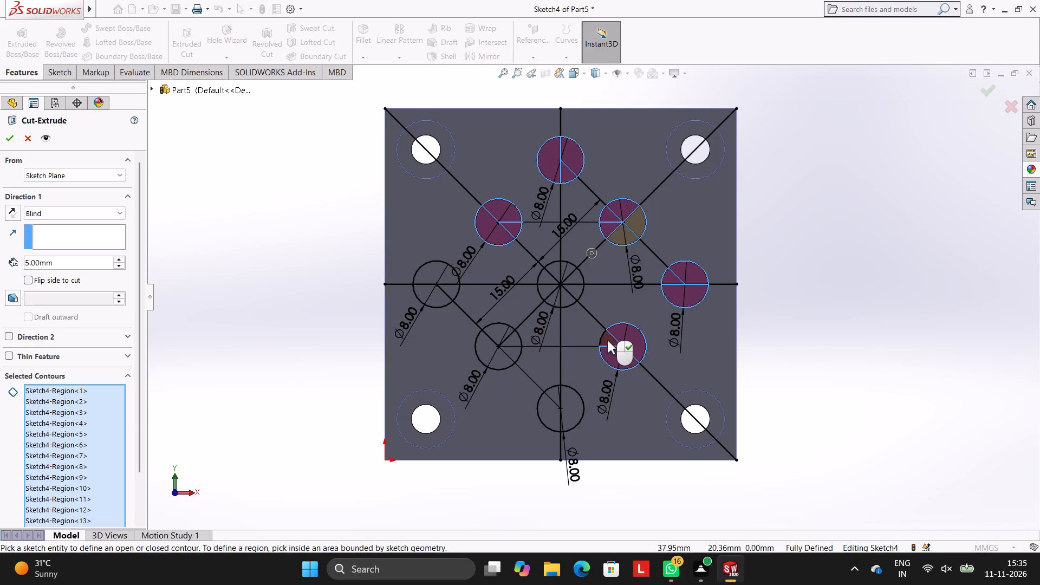
left_click(607, 340)
left_click(502, 355)
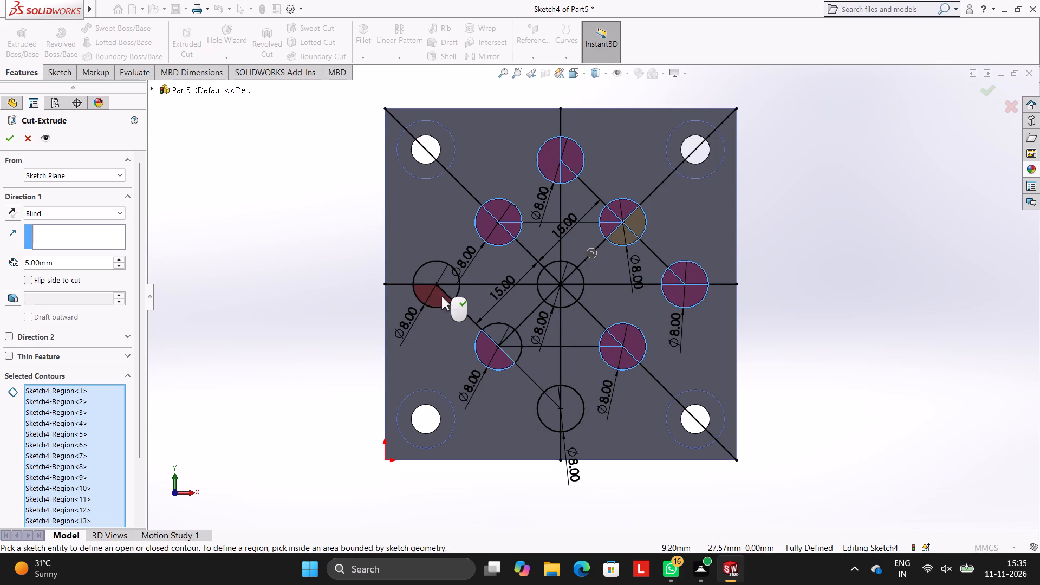
left_click(441, 296)
left_click(423, 281)
left_click(448, 293)
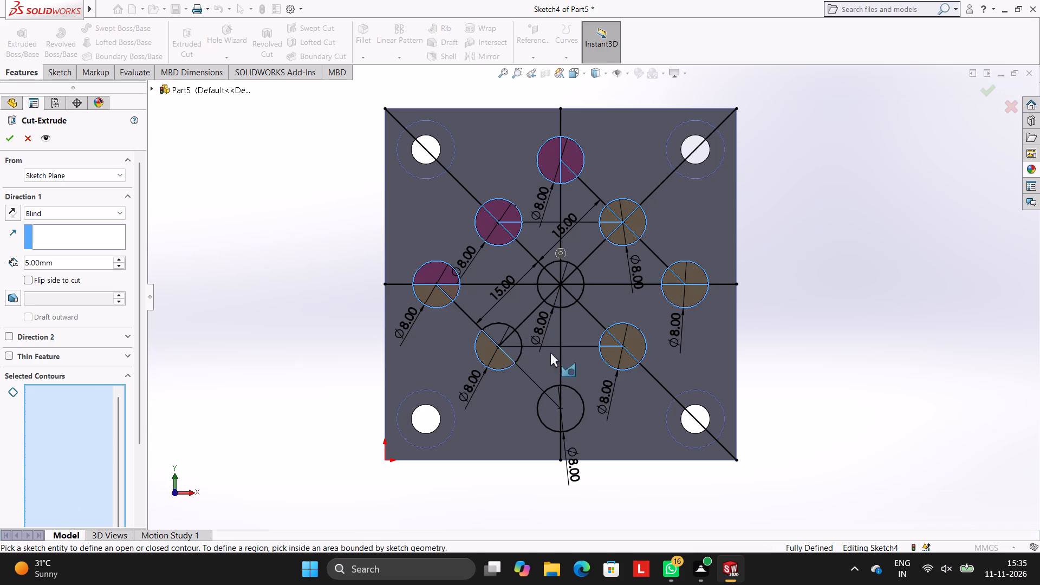
left_click(567, 405)
left_click(550, 409)
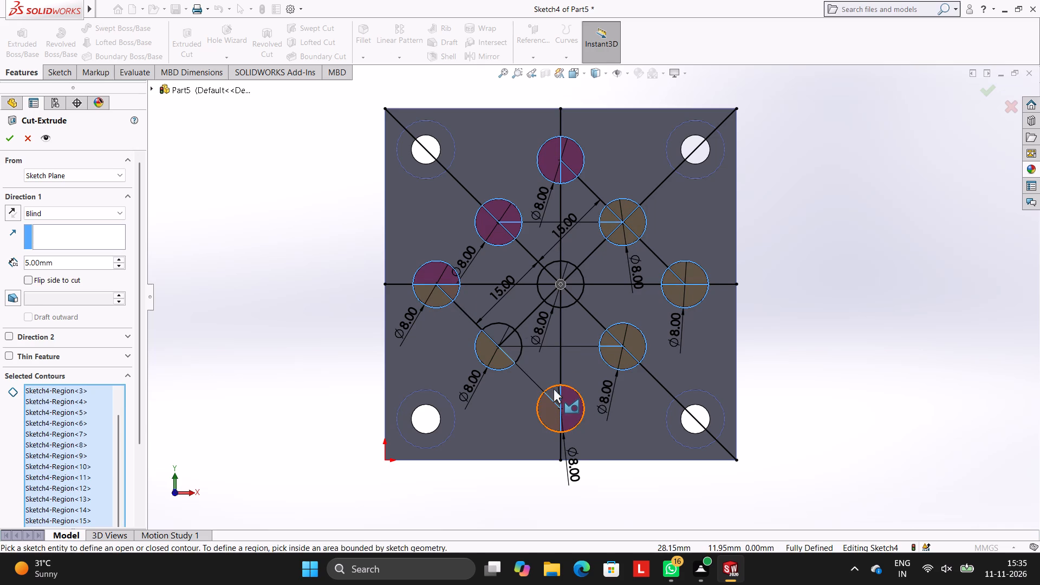
left_click(554, 388)
scroll(576, 324, "down", 3)
left_click(441, 328)
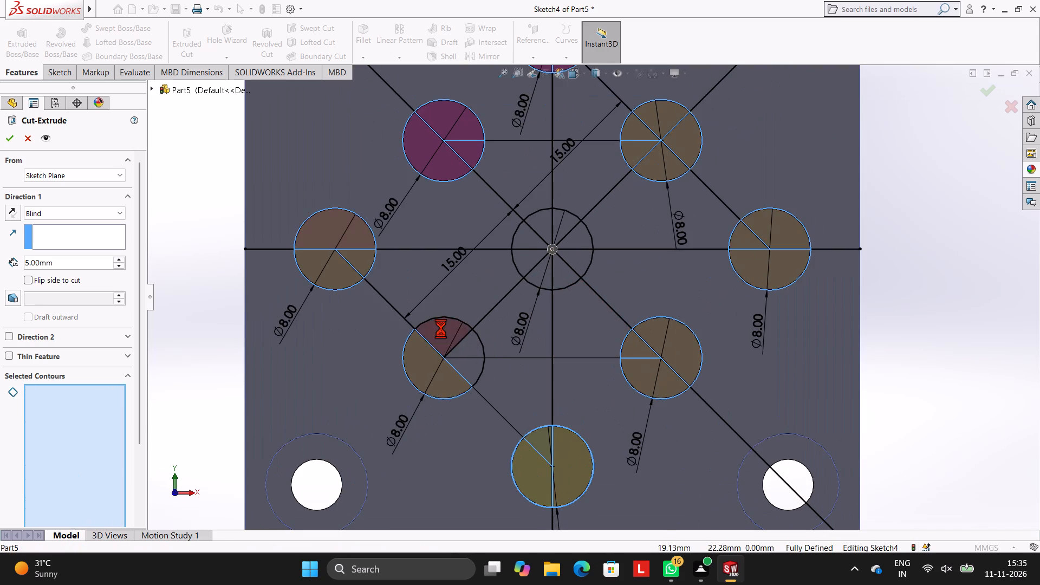
left_click(467, 346)
left_click(469, 366)
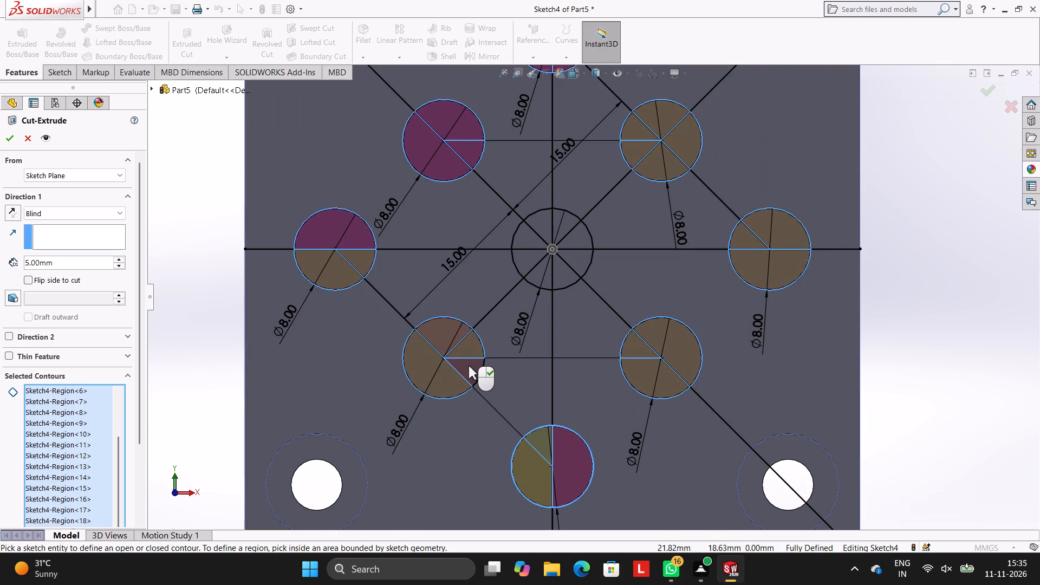
Add every wedge-shaped region of the centre 8 mm circle to the cut's contours.
scroll(556, 236, "up", 1)
scroll(556, 236, "down", 2)
scroll(600, 303, "down", 3)
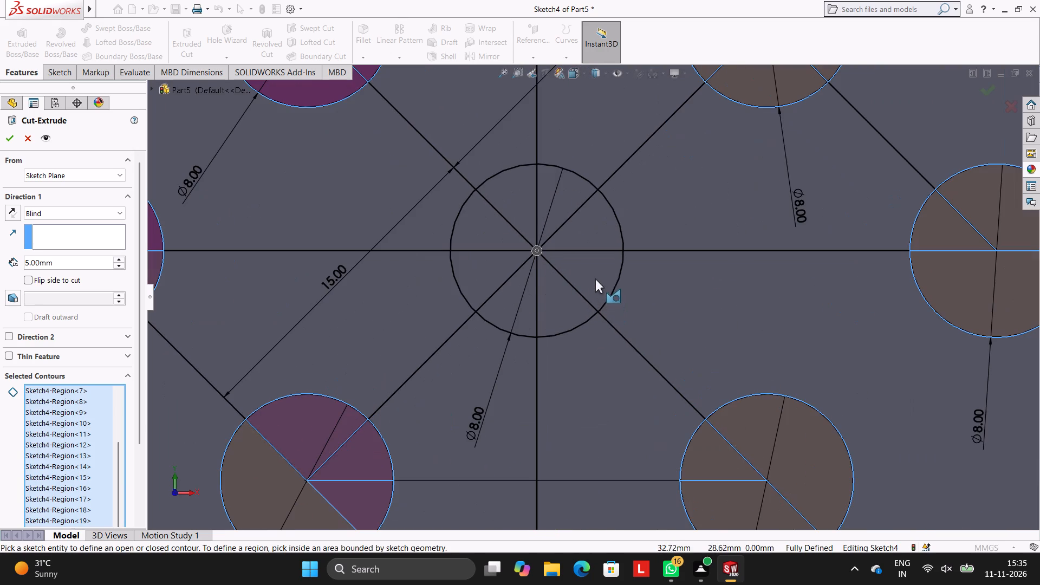
left_click(570, 268)
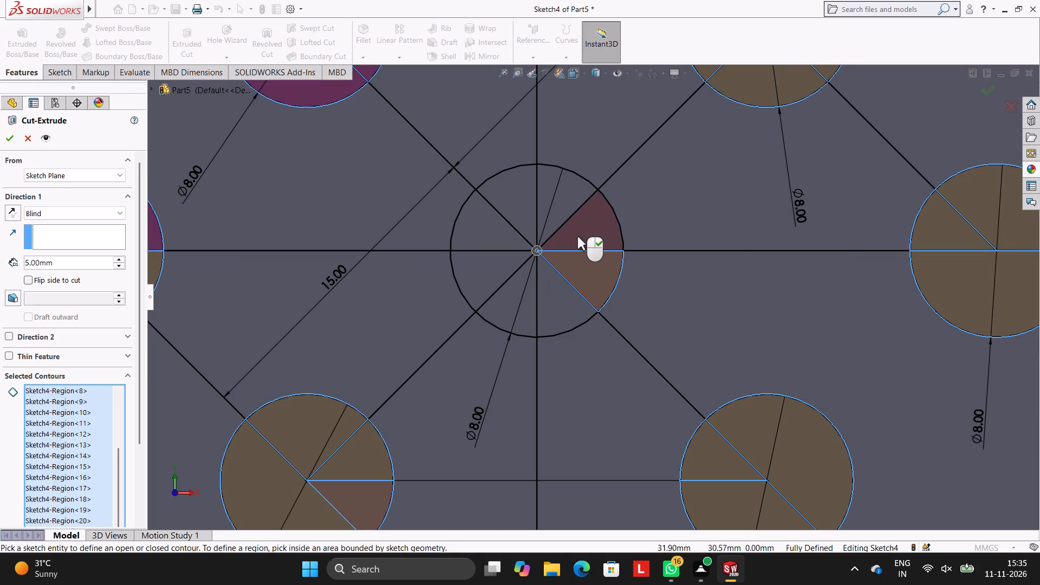
left_click(577, 235)
left_click(554, 205)
left_click(518, 203)
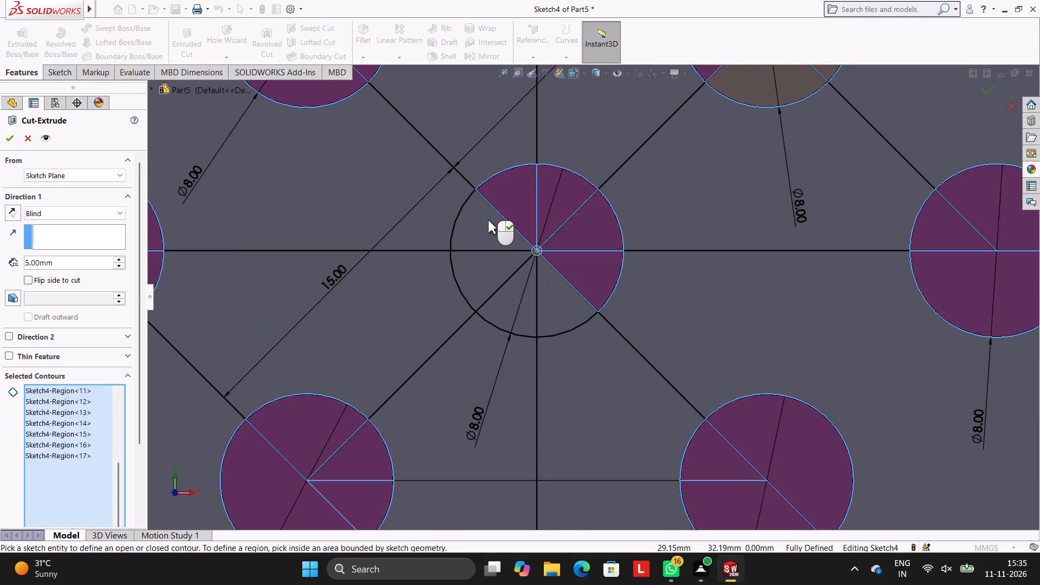
left_click(488, 220)
left_click(499, 276)
left_click(522, 291)
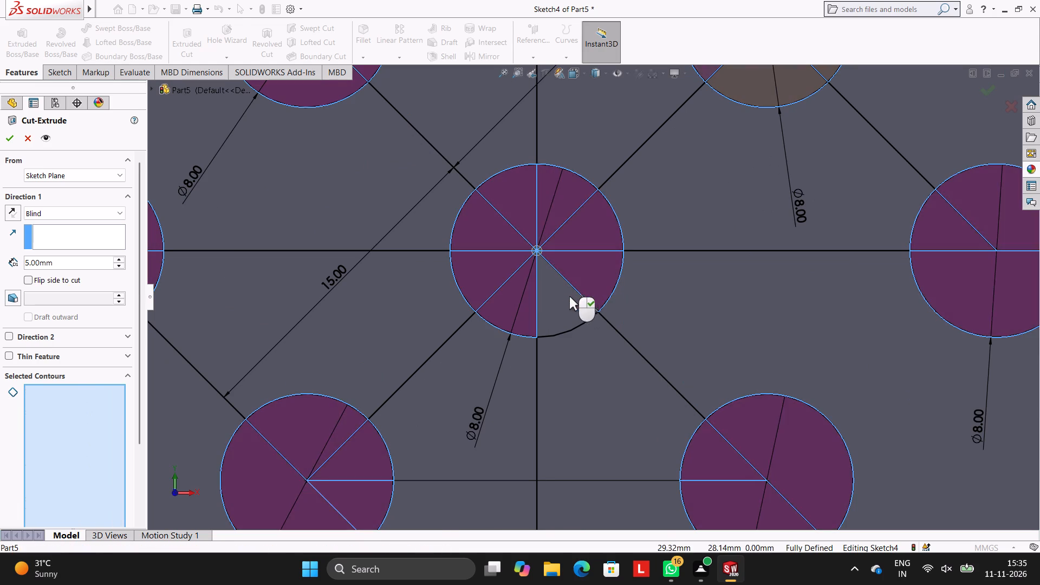
left_click(564, 296)
Cut the nine selected circles to a blind depth of 10 mm.
scroll(567, 290, "up", 9)
scroll(640, 335, "down", 1)
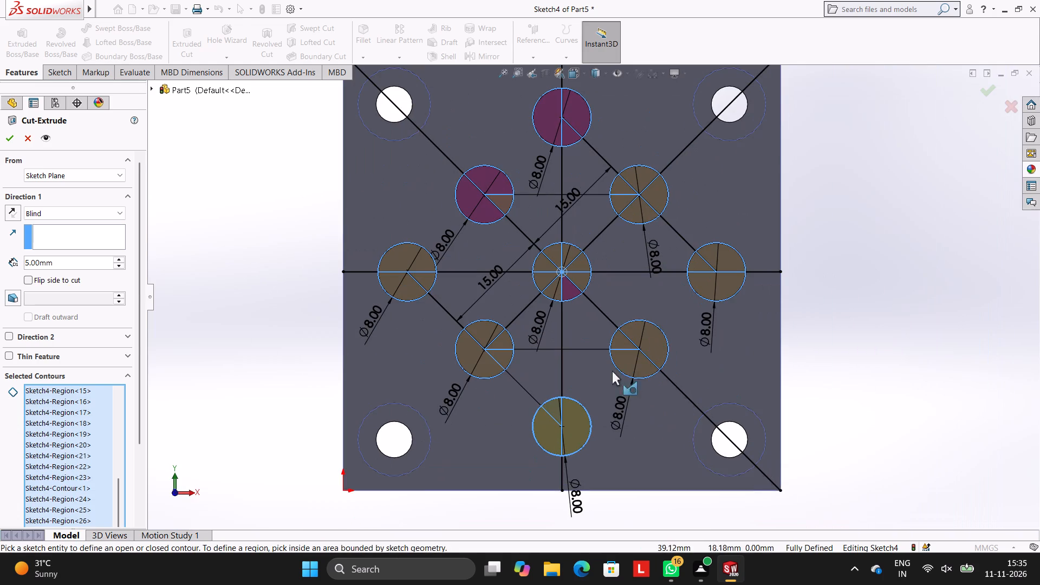
scroll(610, 334, "up", 2)
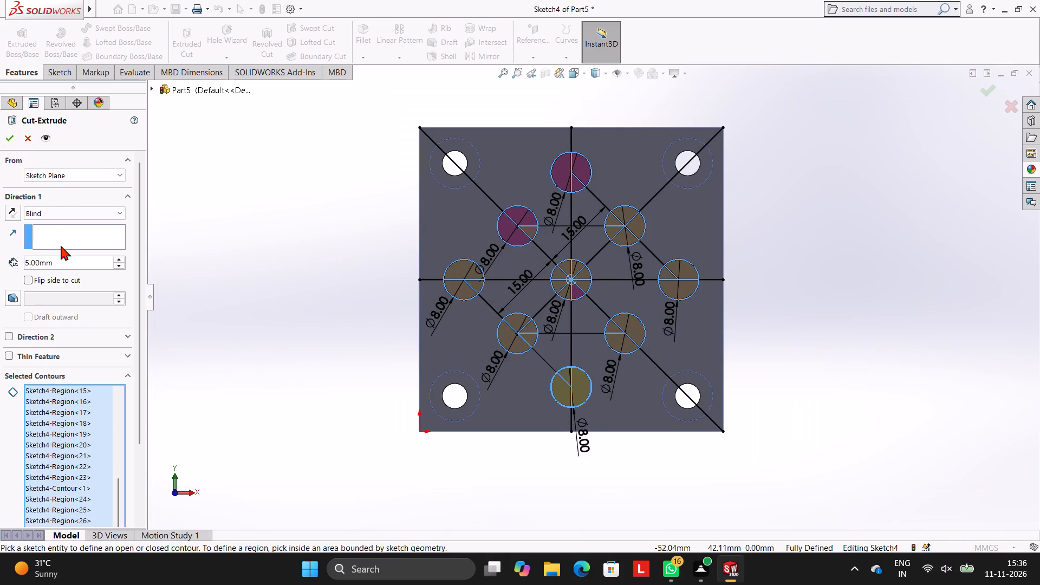
left_click(71, 263)
key("BackSpace")
key("BackSpace")
key("BackSpace")
key("BackSpace")
key("BackSpace")
key("BackSpace")
key("BackSpace")
key("BackSpace")
key("BackSpace")
key("BackSpace")
key("BackSpace")
key("BackSpace")
key("BackSpace")
key("BackSpace")
type("10")
key("Return")
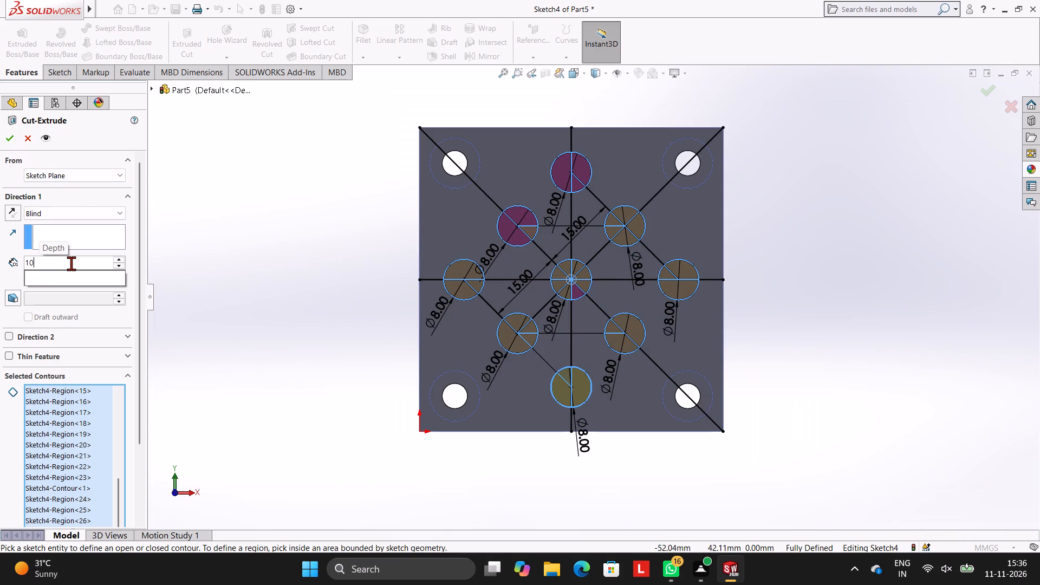
middle_click_drag(216, 242, 329, 248)
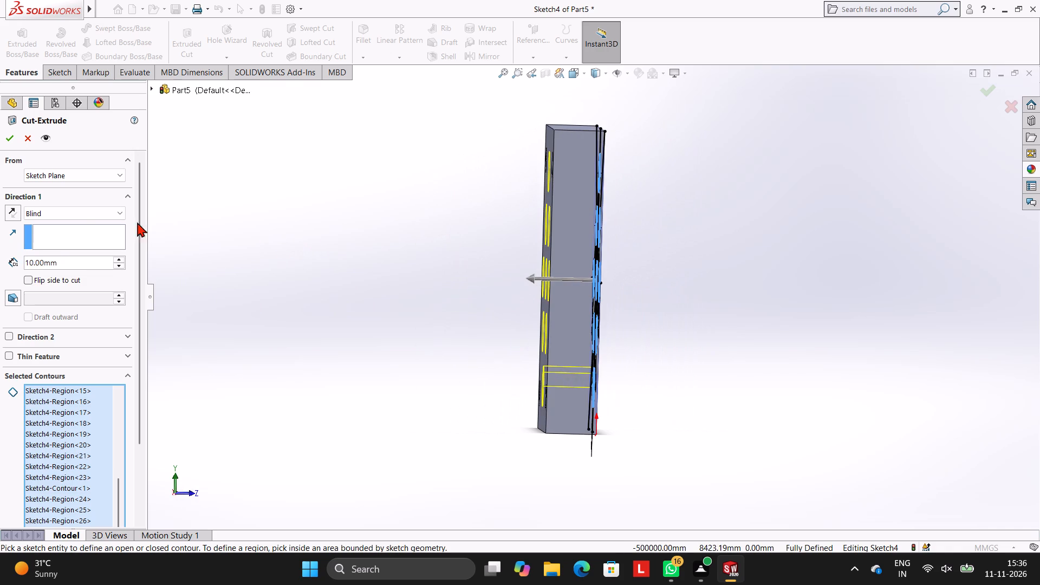
left_click(8, 141)
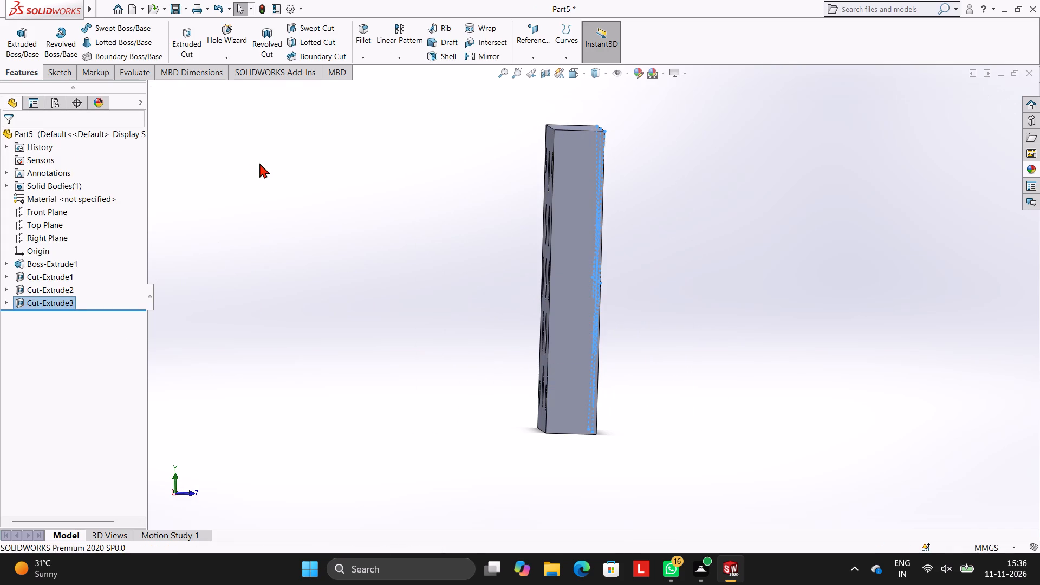
Examine the plate from several angles to check the nine holes and the counterbored corner holes.
left_click(259, 163)
middle_click_drag(745, 218, 669, 218)
scroll(711, 237, "up", 1)
middle_click_drag(711, 237, 673, 242)
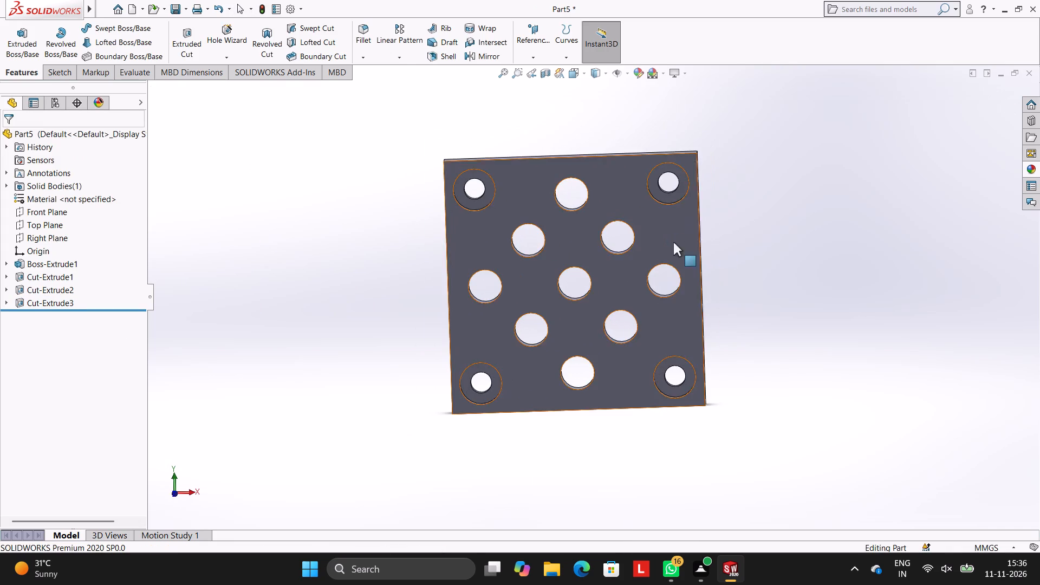
middle_click_drag(799, 250, 762, 222)
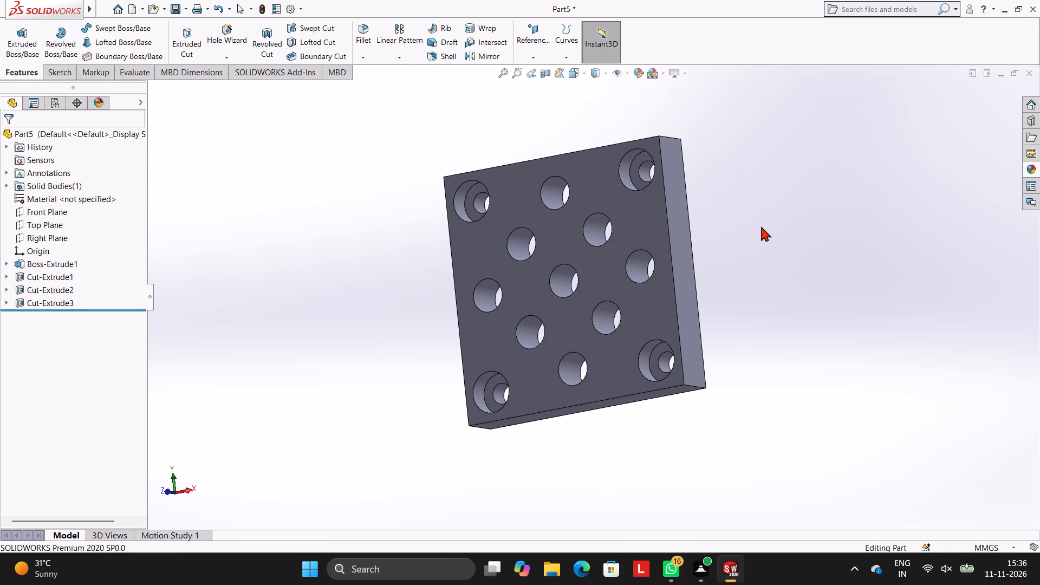
middle_click_drag(761, 226, 778, 259)
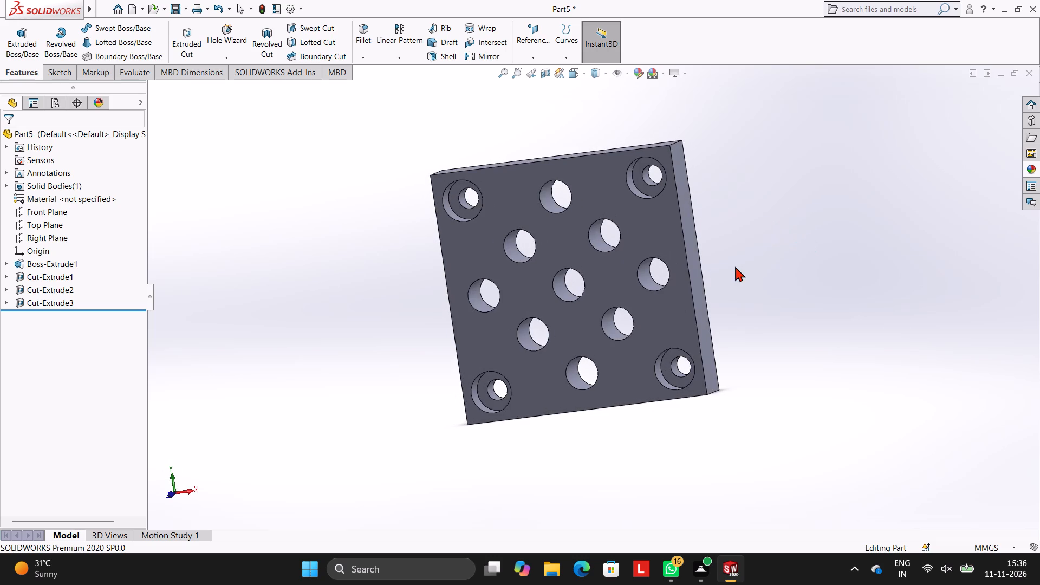
scroll(723, 246, "up", 2)
middle_click_drag(755, 246, 814, 238)
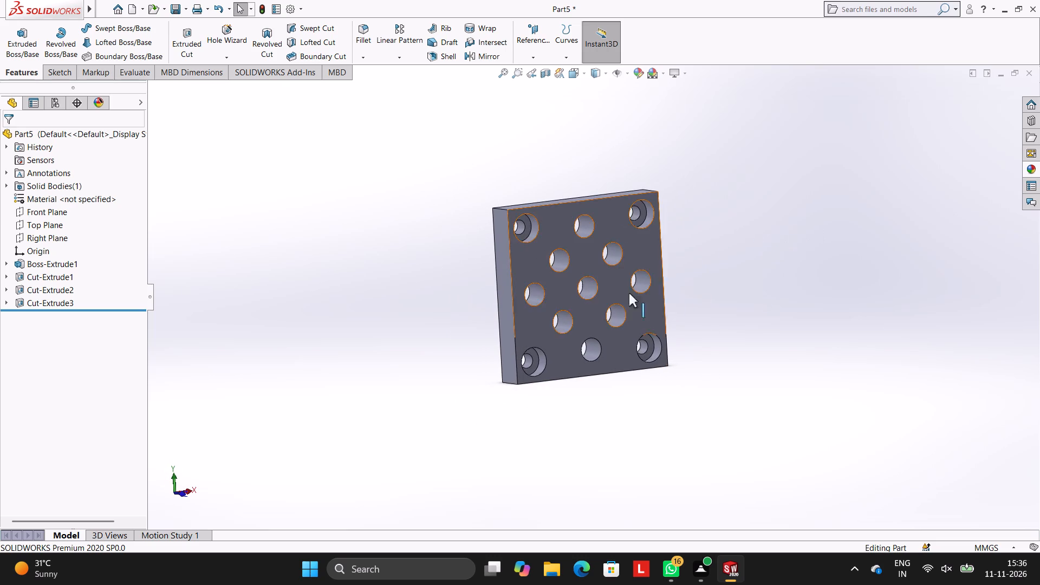
scroll(579, 288, "down", 2)
scroll(641, 268, "down", 1)
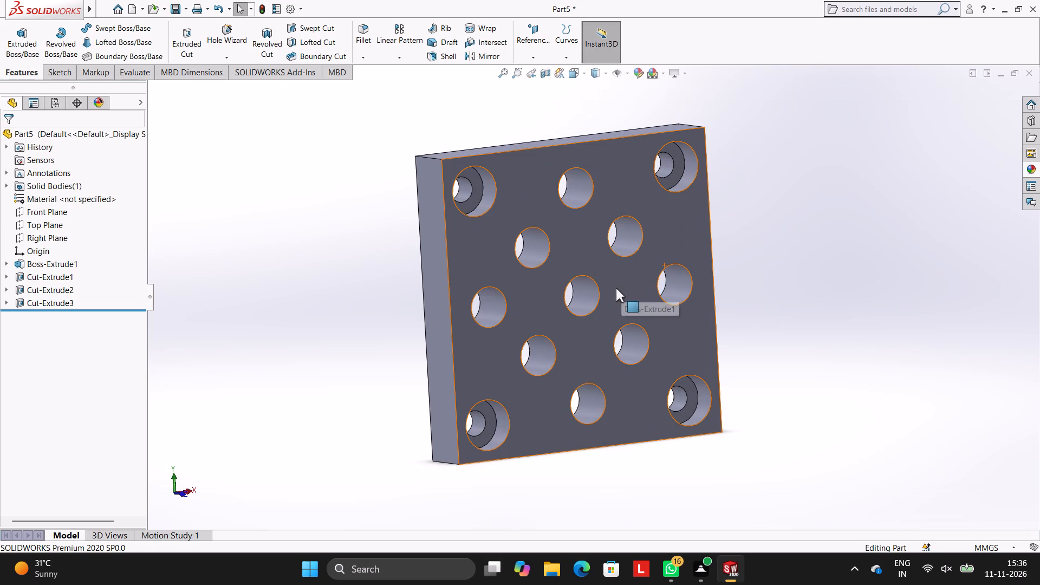
scroll(612, 294, "up", 1)
scroll(612, 294, "down", 1)
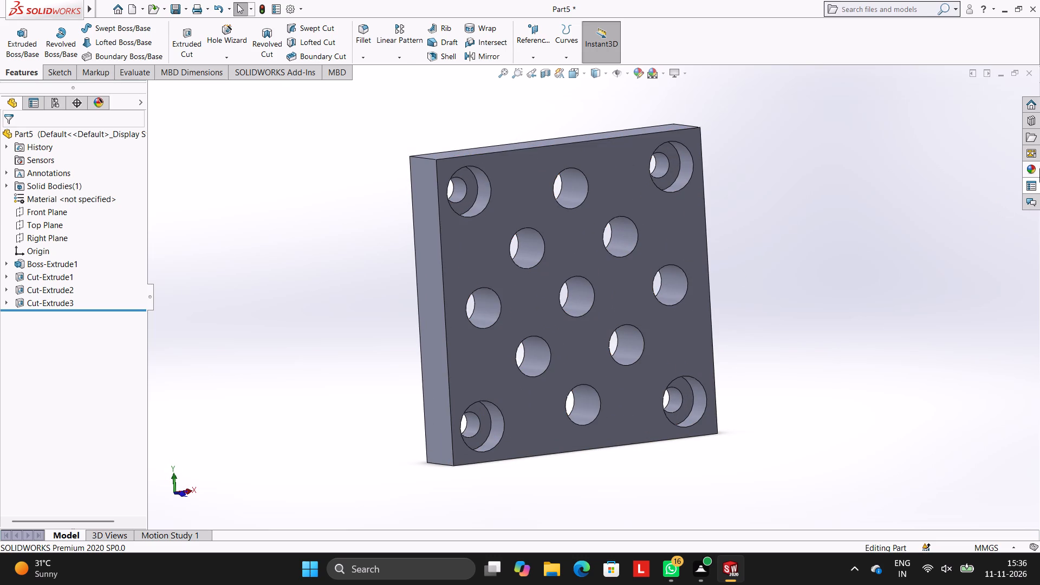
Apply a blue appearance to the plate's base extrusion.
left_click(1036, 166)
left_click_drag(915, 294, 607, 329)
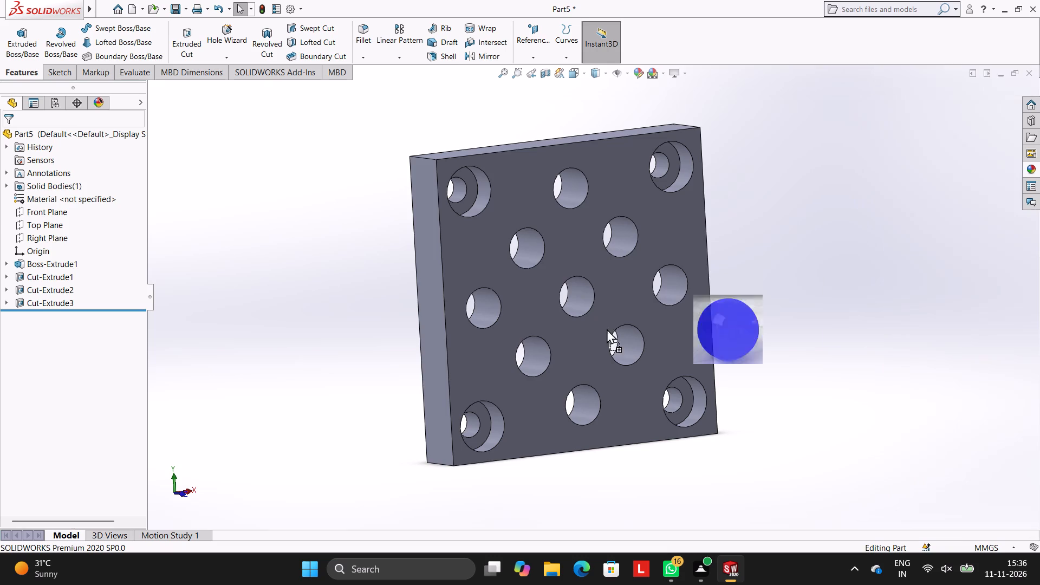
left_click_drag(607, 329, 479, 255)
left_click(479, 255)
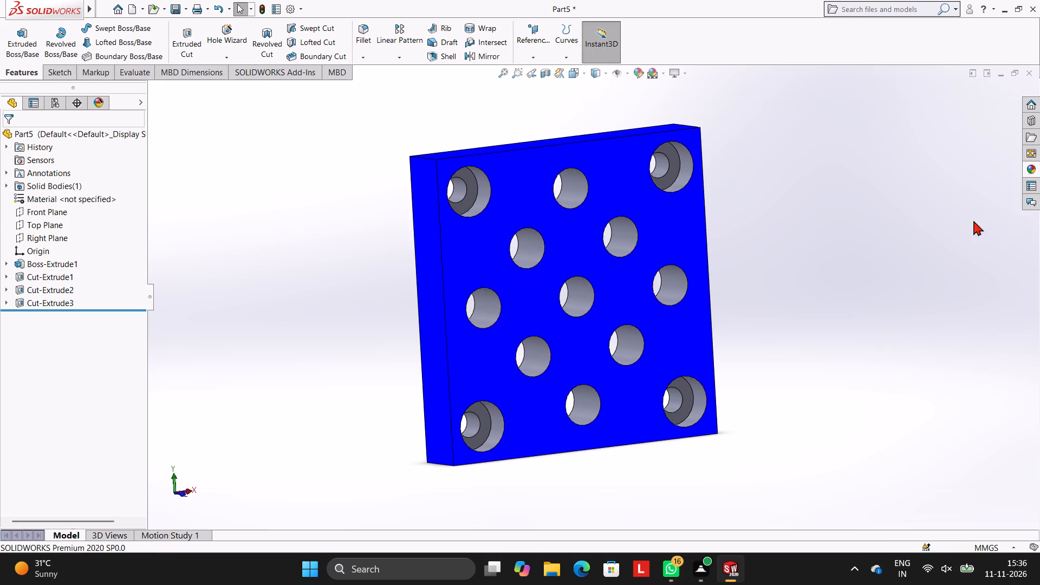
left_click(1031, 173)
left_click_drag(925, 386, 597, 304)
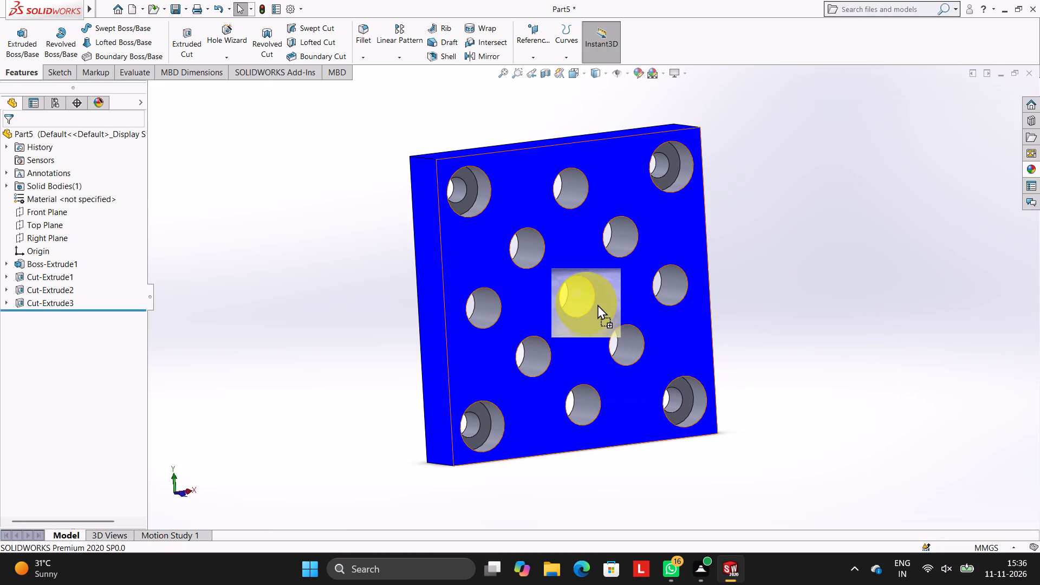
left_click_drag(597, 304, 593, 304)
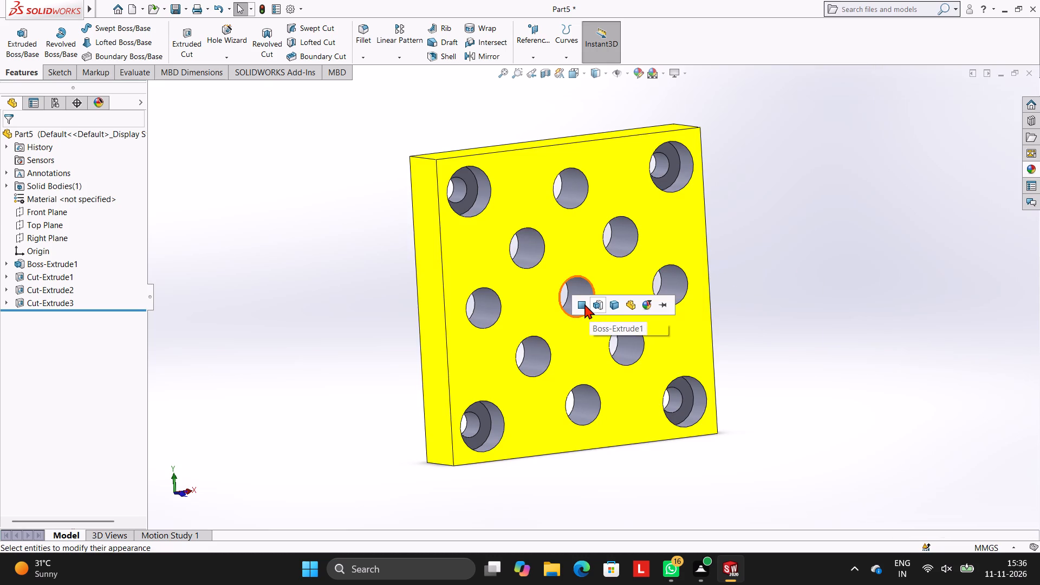
Apply the Yellow LED appearance to the cut feature of the nine 8 mm through holes.
left_click(1035, 168)
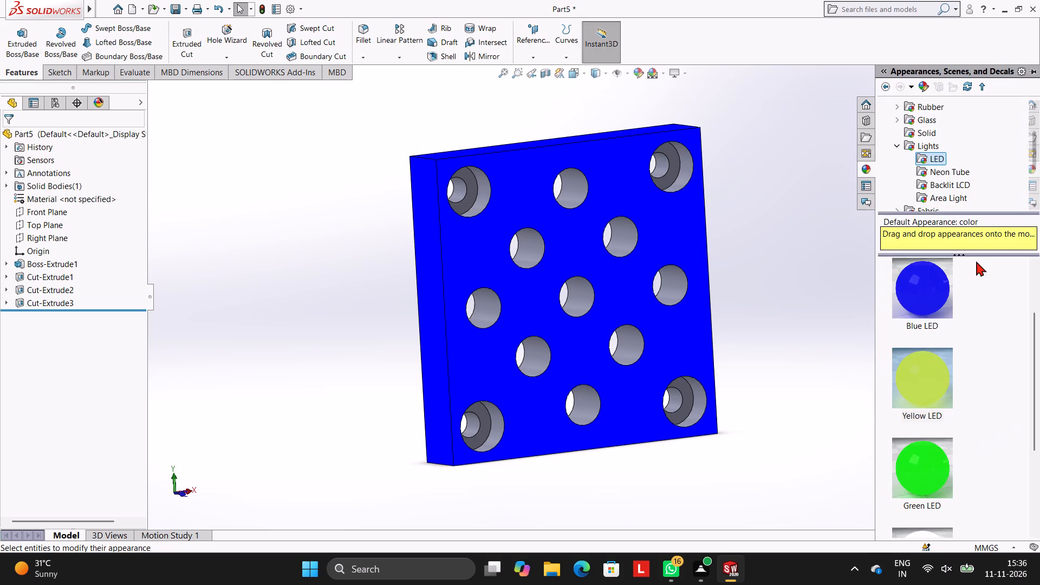
left_click_drag(917, 393, 571, 288)
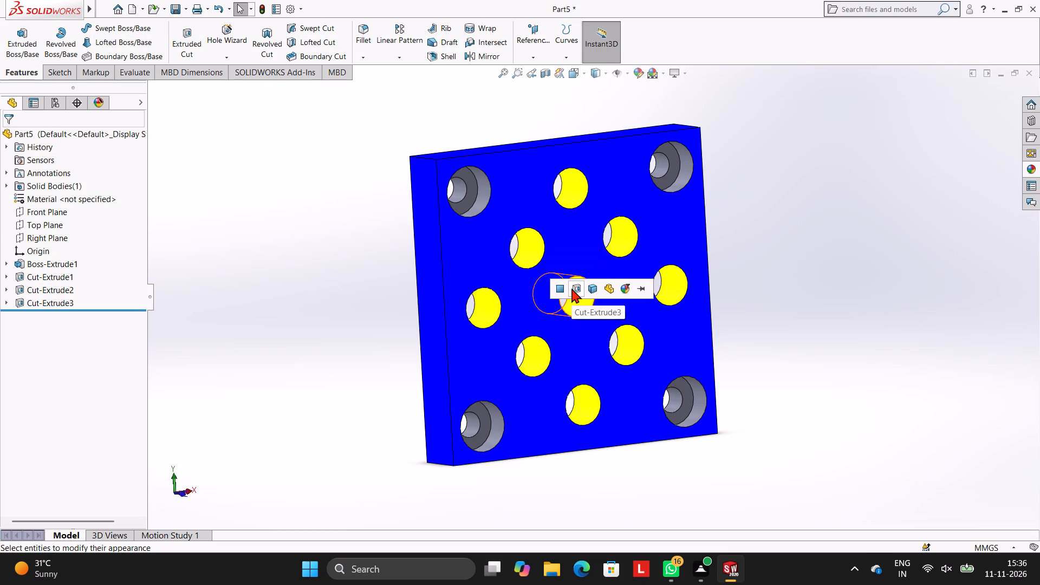
left_click(571, 288)
Apply the Yellow LED appearance to the cut feature of the small through holes inside the corner counterbores.
middle_click_drag(804, 257, 829, 250)
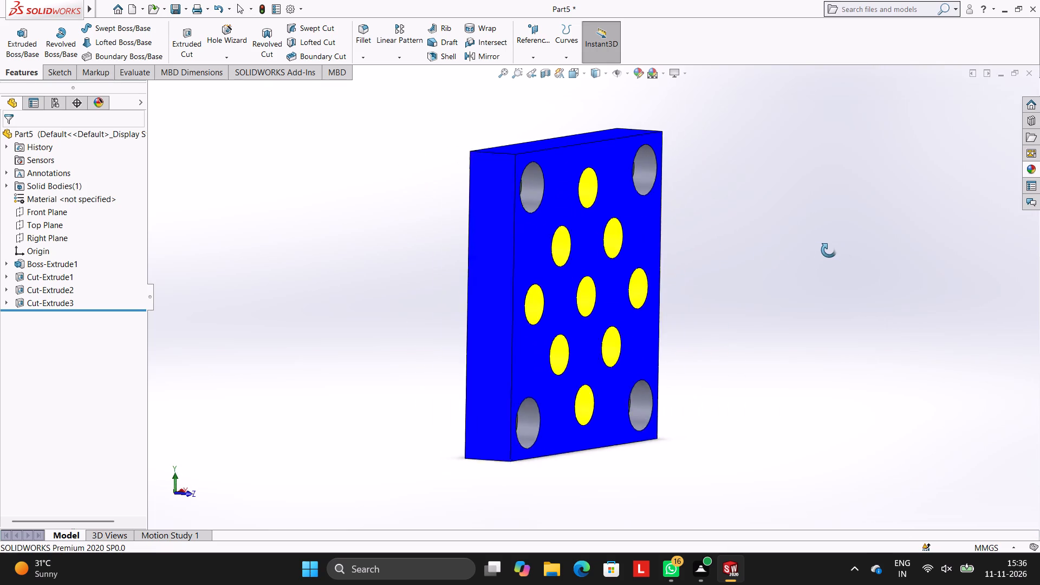
middle_click_drag(829, 250, 794, 252)
left_click(1032, 170)
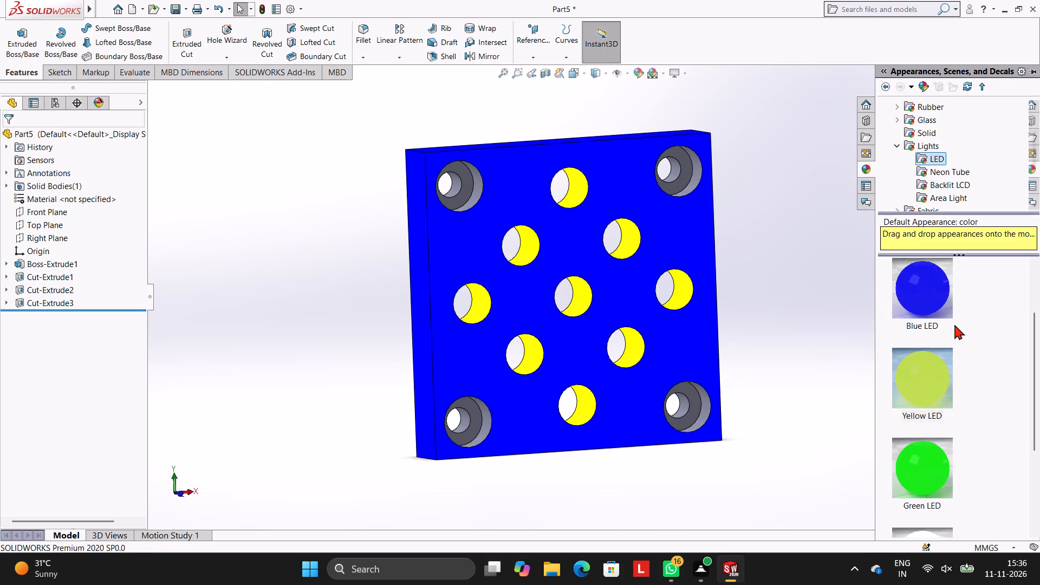
left_click_drag(917, 379, 690, 163)
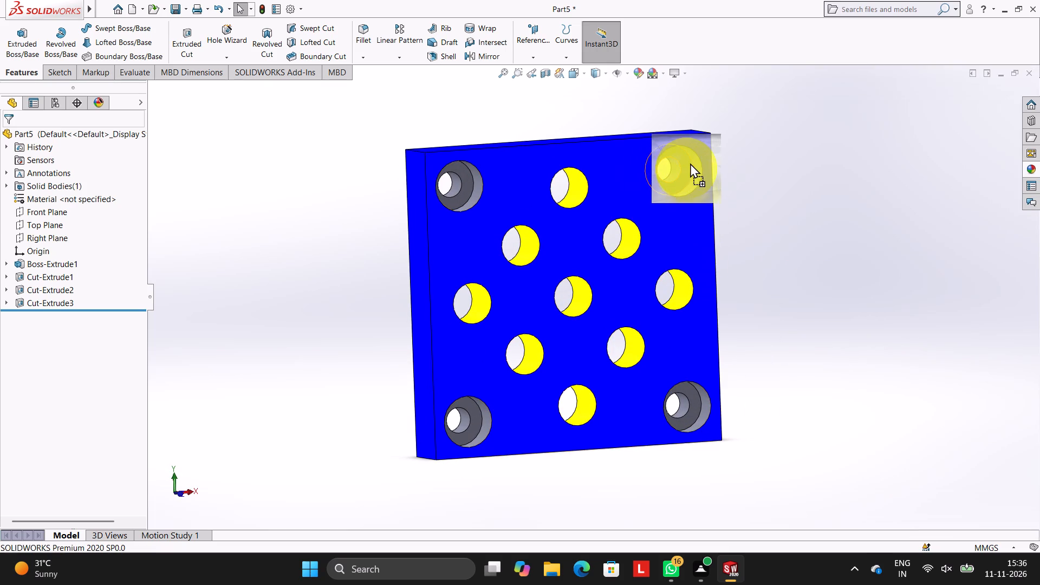
left_click_drag(690, 163, 673, 168)
left_click(673, 168)
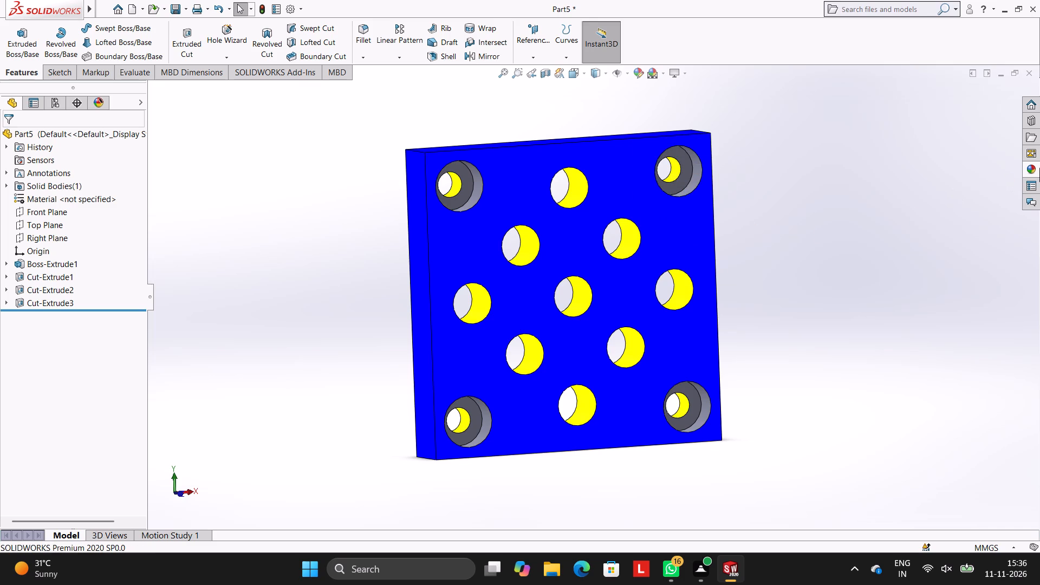
Apply the Red LED appearance to the cut feature of the four corner counterbores.
left_click(1024, 167)
scroll(924, 390, "down", 2)
scroll(924, 390, "up", 1)
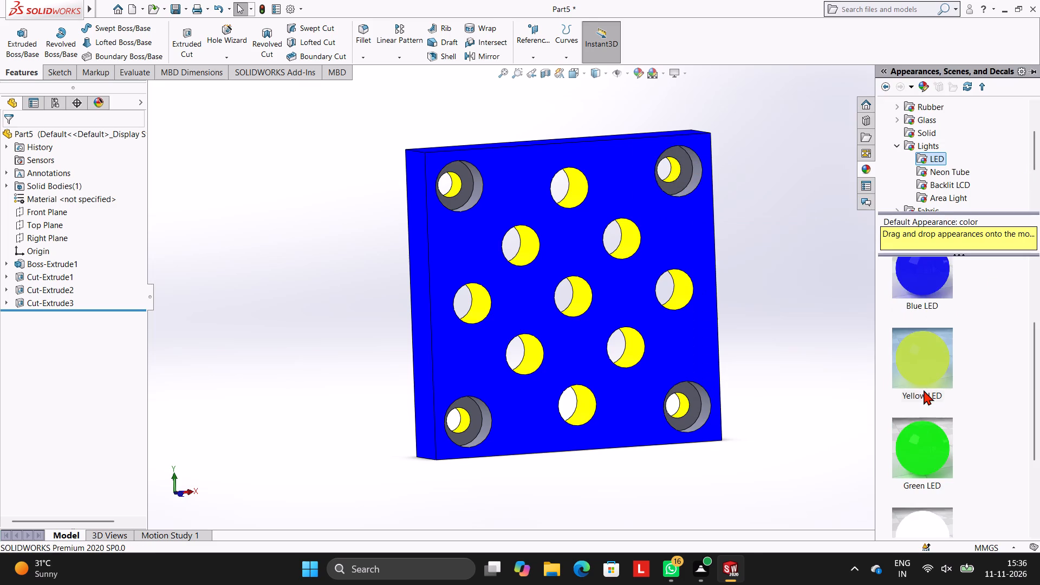
scroll(924, 390, "down", 5)
scroll(924, 390, "up", 5)
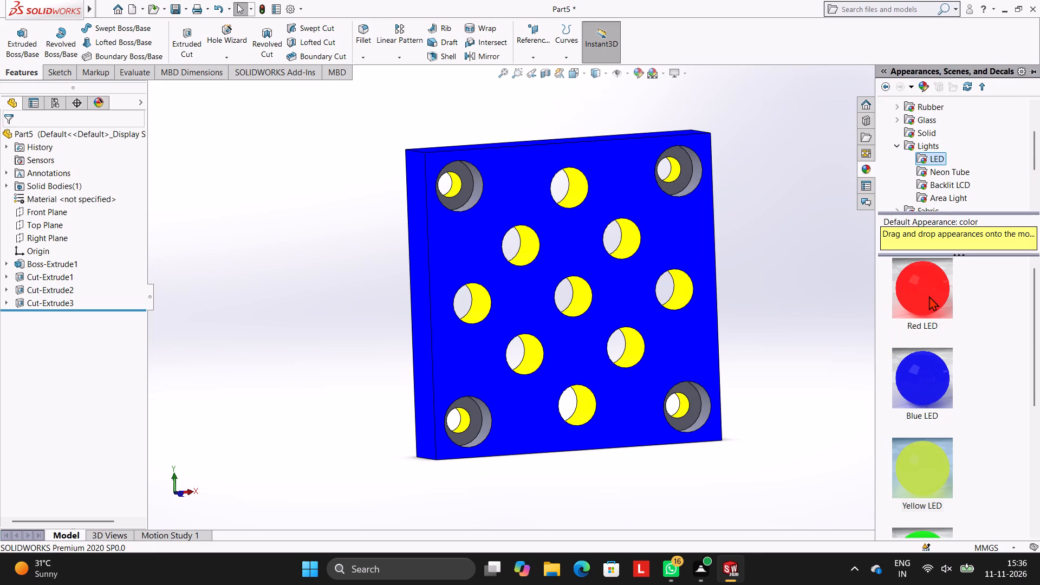
left_click_drag(929, 296, 698, 167)
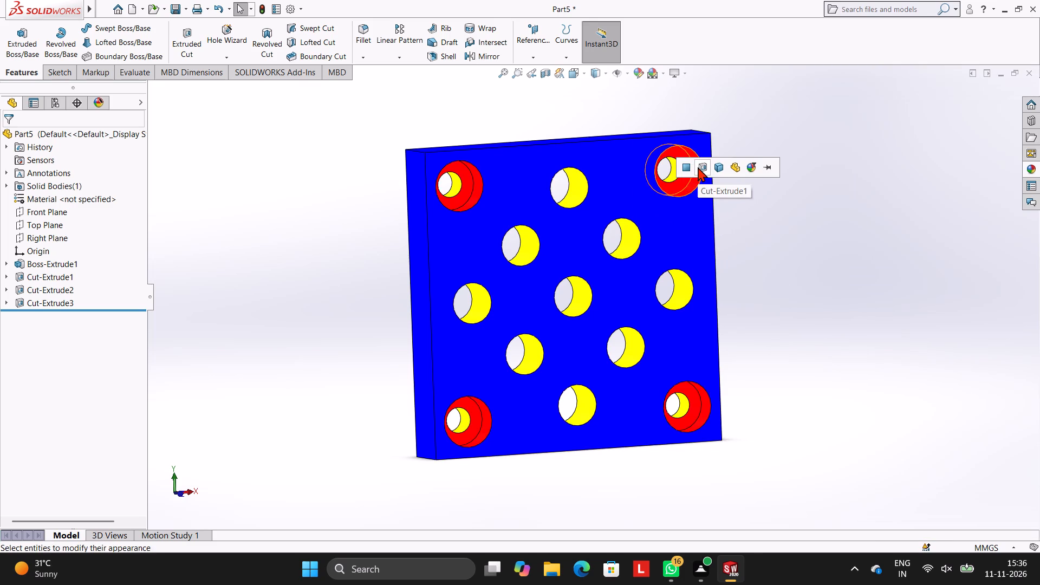
left_click(698, 167)
Examine the coloured plate from several angles to check the appearances on its faces, holes and counterbores.
middle_click_drag(855, 203, 824, 177)
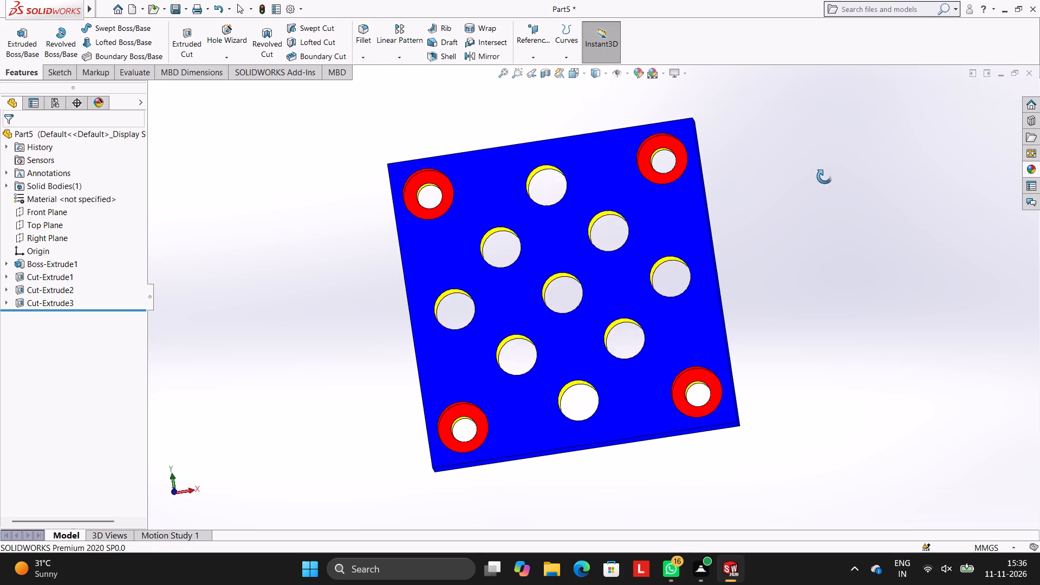
middle_click_drag(824, 177, 847, 249)
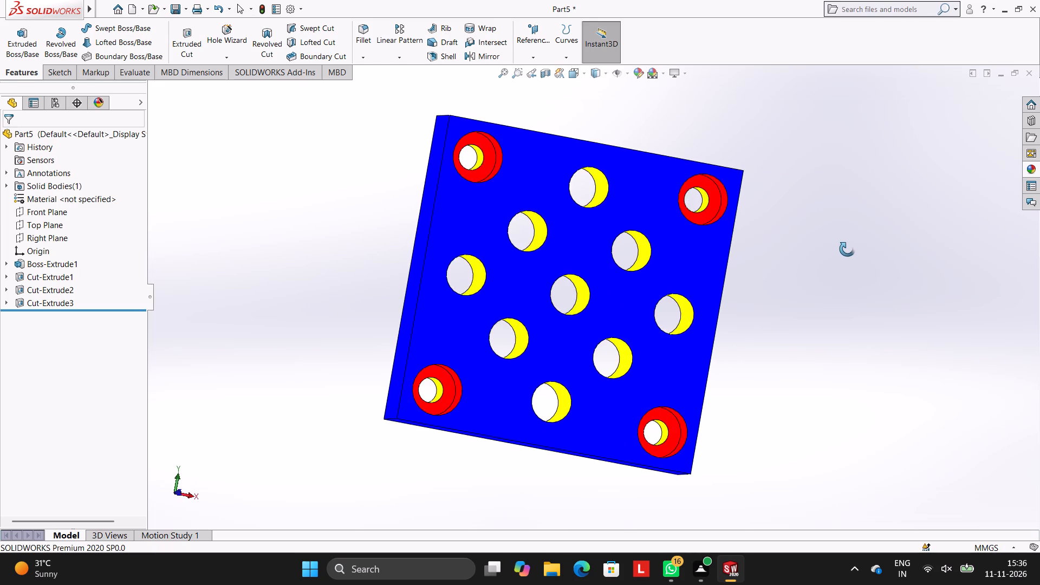
middle_click_drag(847, 249, 857, 245)
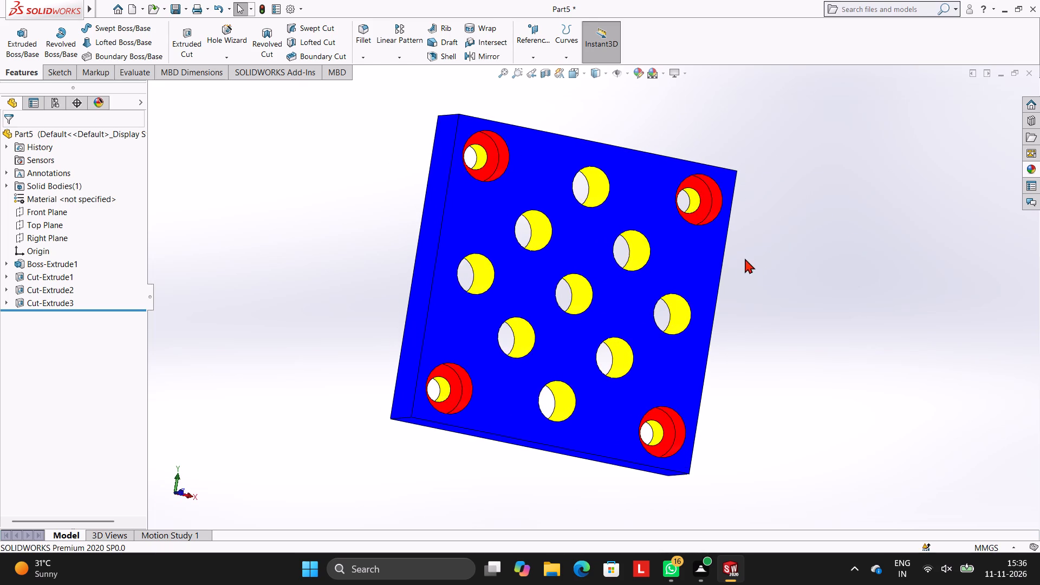
middle_click_drag(753, 248, 759, 291)
scroll(579, 287, "up", 1)
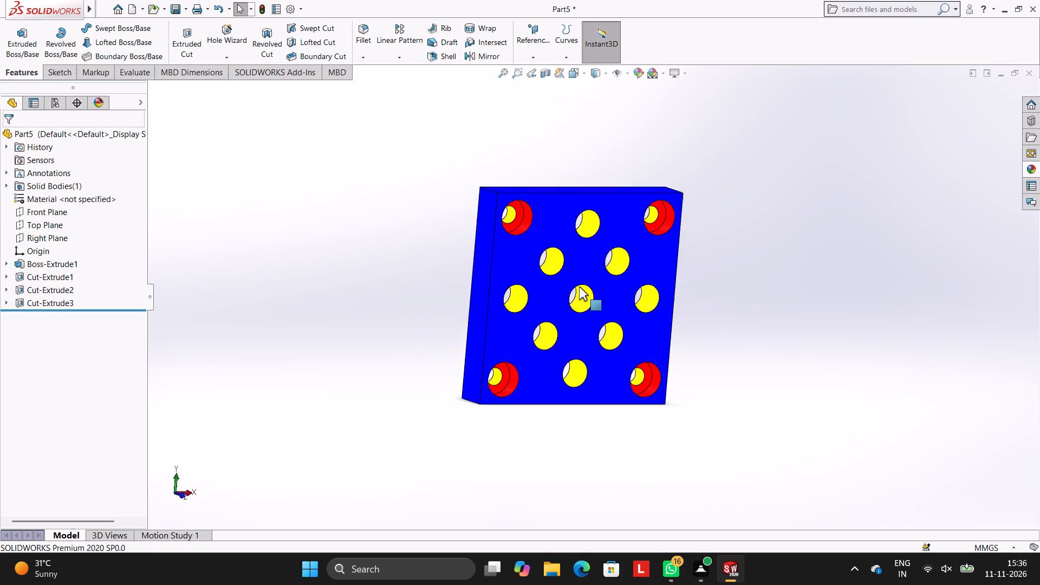
scroll(579, 287, "up", 4)
middle_click_drag(700, 298, 669, 268)
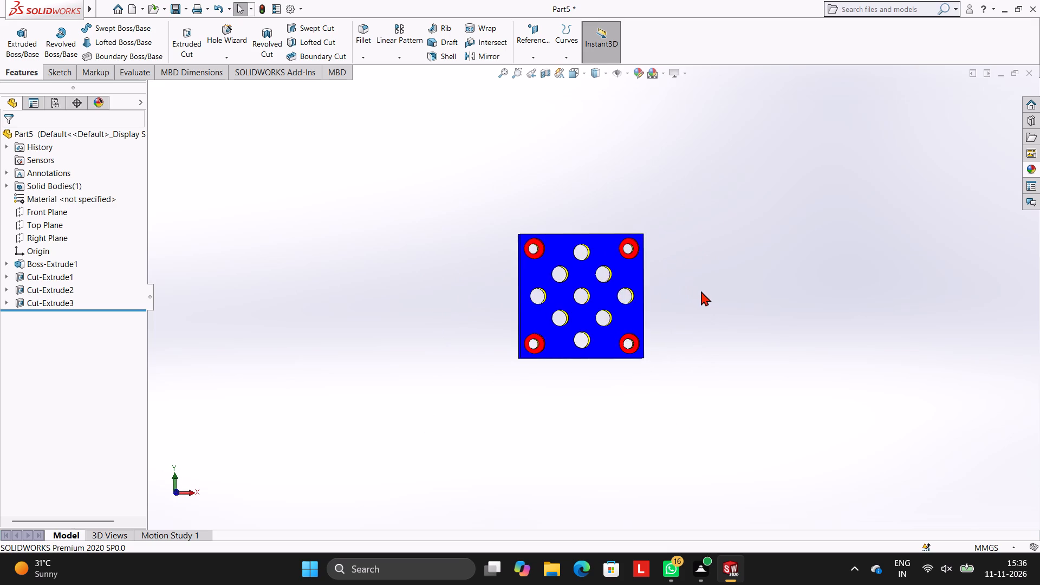
middle_click_drag(711, 447, 716, 270)
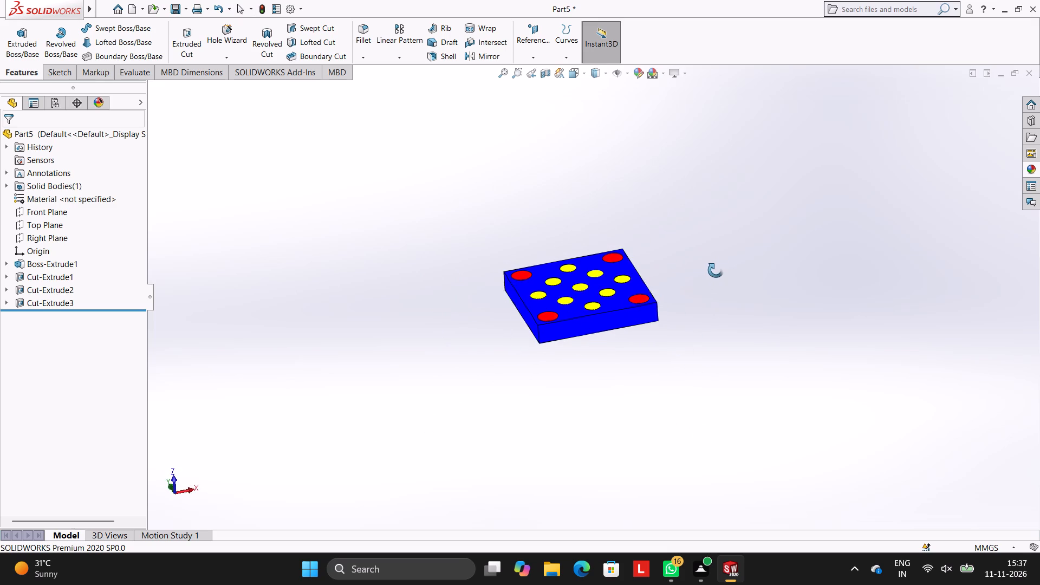
middle_click_drag(716, 270, 738, 270)
middle_click_drag(731, 274, 724, 328)
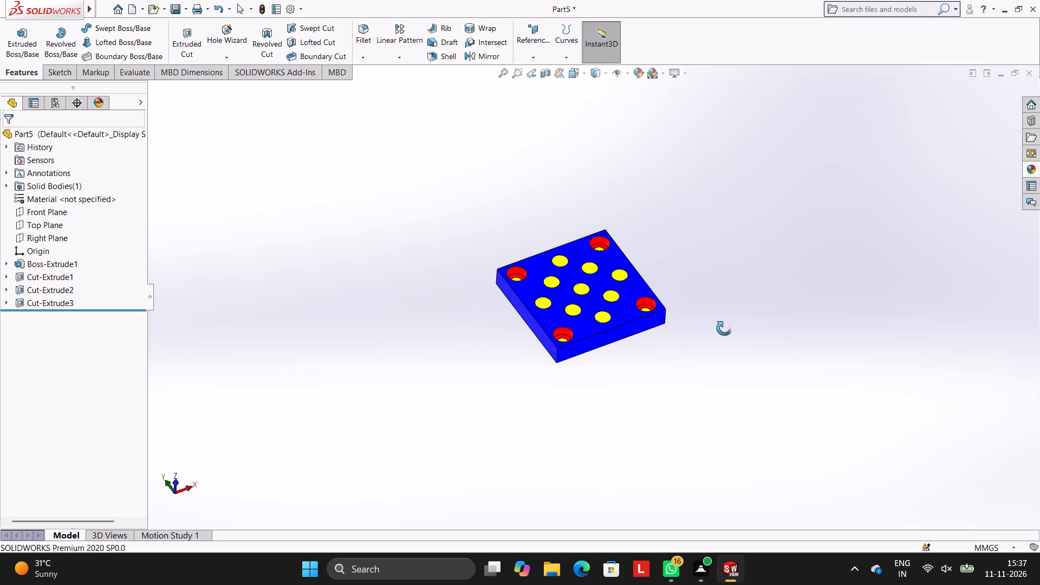
middle_click_drag(724, 328, 714, 331)
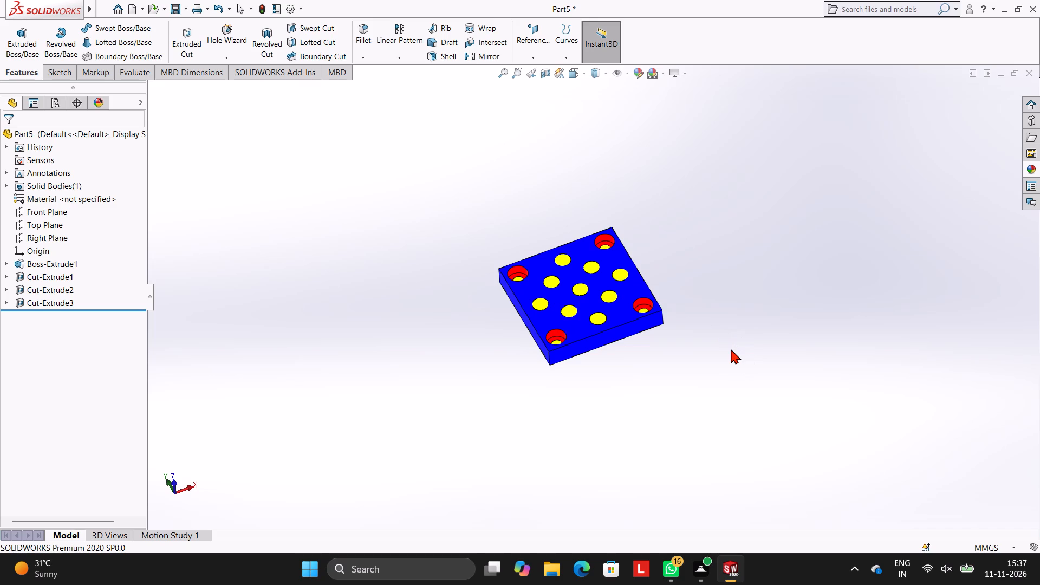
Save the part in the Documents folder as SQUARE PLATE WITH FOUR BY FOUR HOLE PATTERN.
key("ctrl+s")
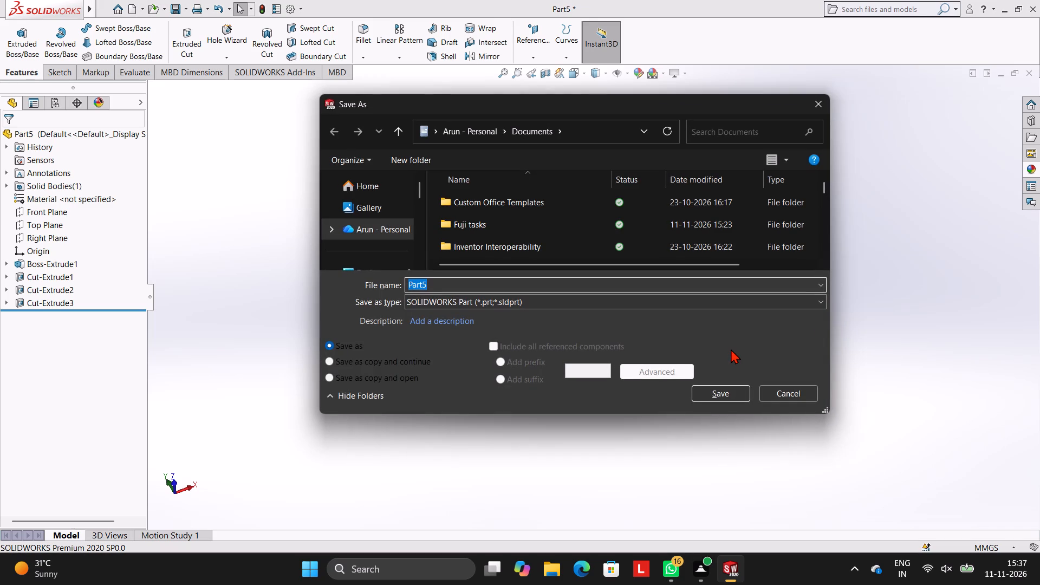
type("SQ")
type("UARE")
key("space")
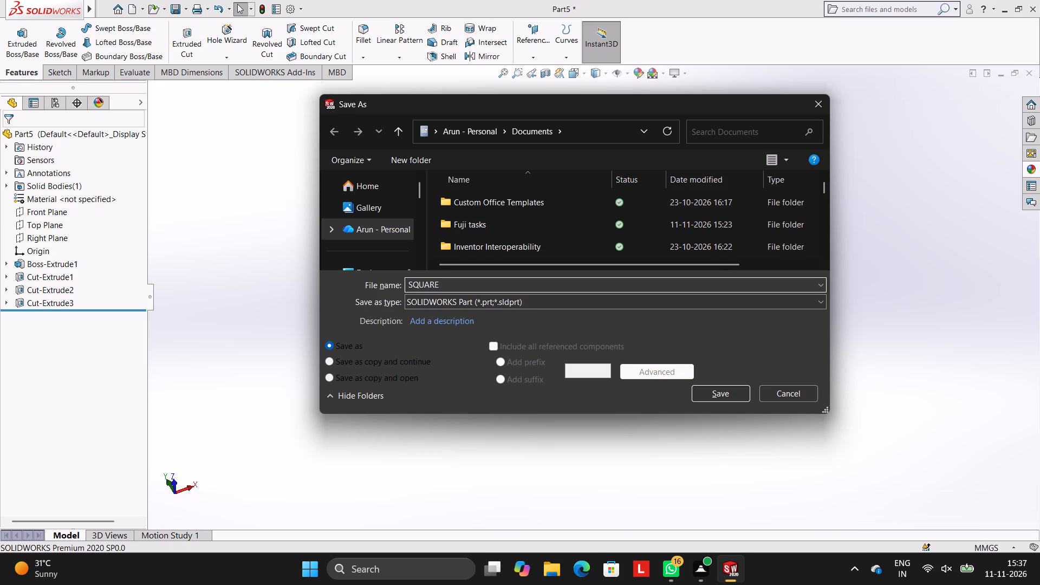
type("PLA")
key("t")
type("E")
key("space")
type("WITH")
key("space")
type("FOUR N")
key("BackSpace")
type("BY")
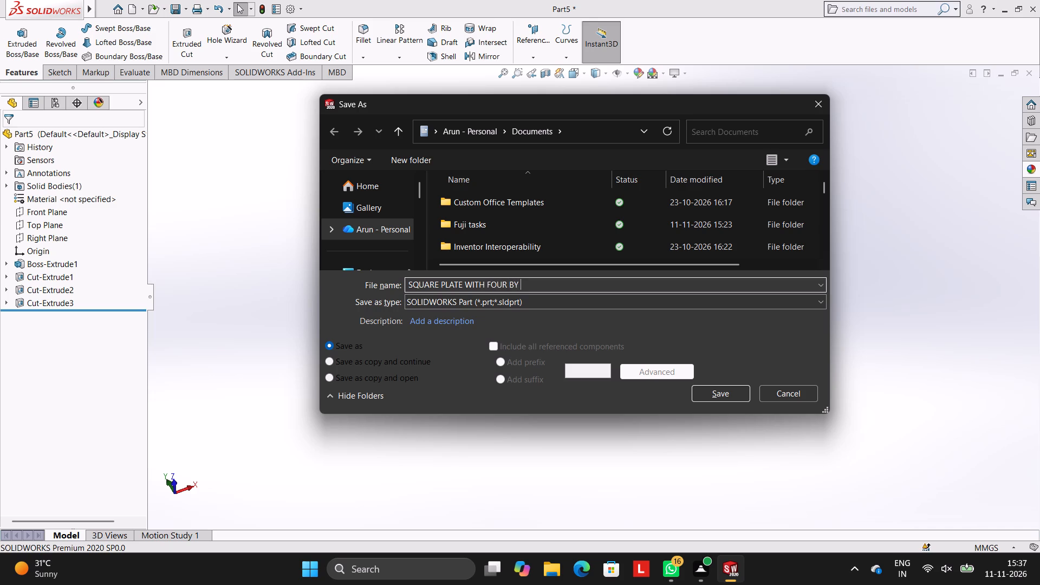
key("space")
type("FOUR")
key("space")
type("HOLE PATTER")
key("n")
left_click(730, 393)
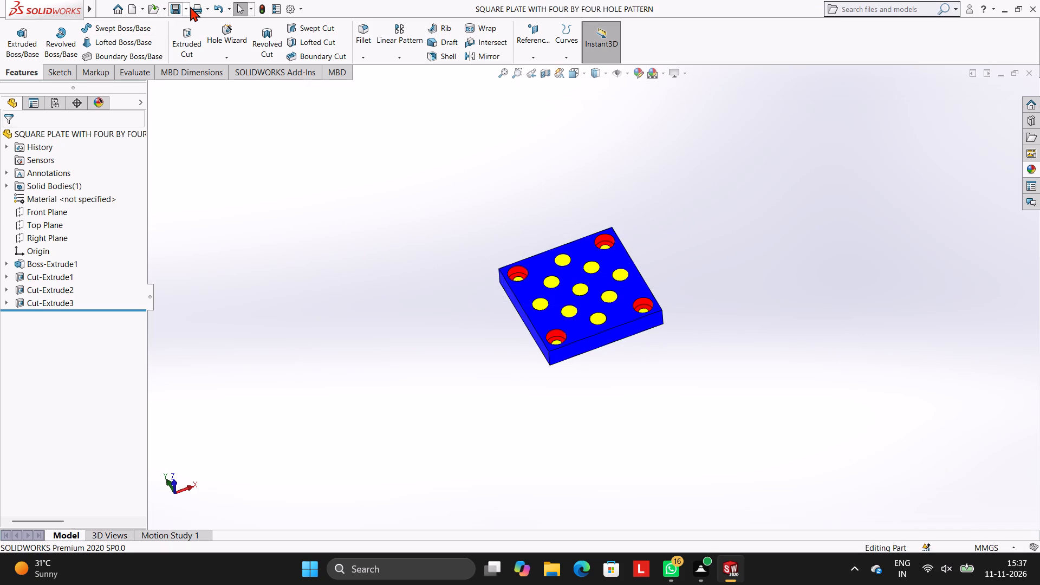
Save a PDF copy (Adobe Portable Document Format) of the part under the same name in the Documents folder.
left_click(186, 6)
left_click(181, 8)
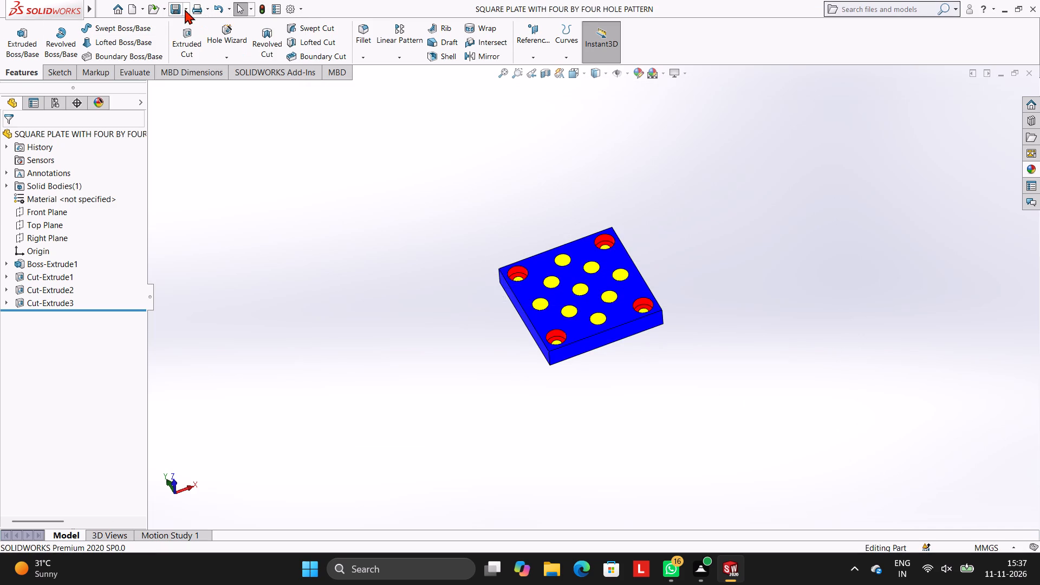
left_click(185, 9)
left_click(186, 35)
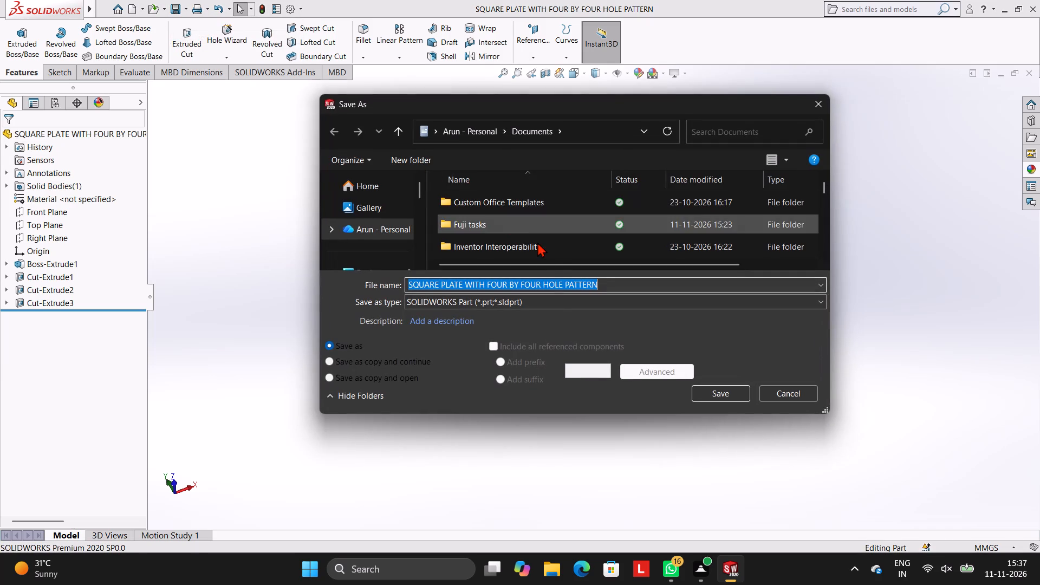
left_click(563, 304)
left_click(528, 83)
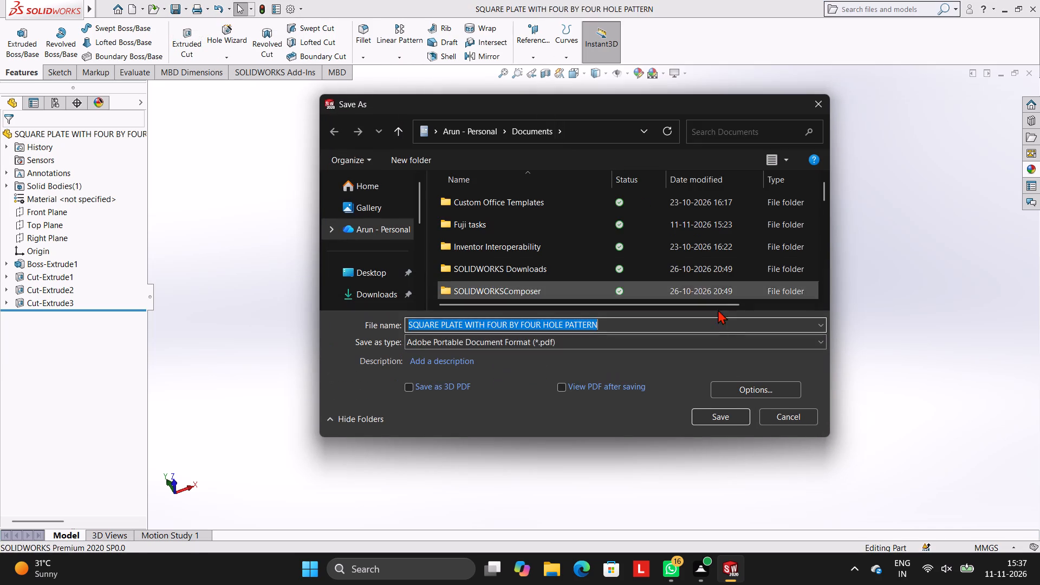
left_click(727, 412)
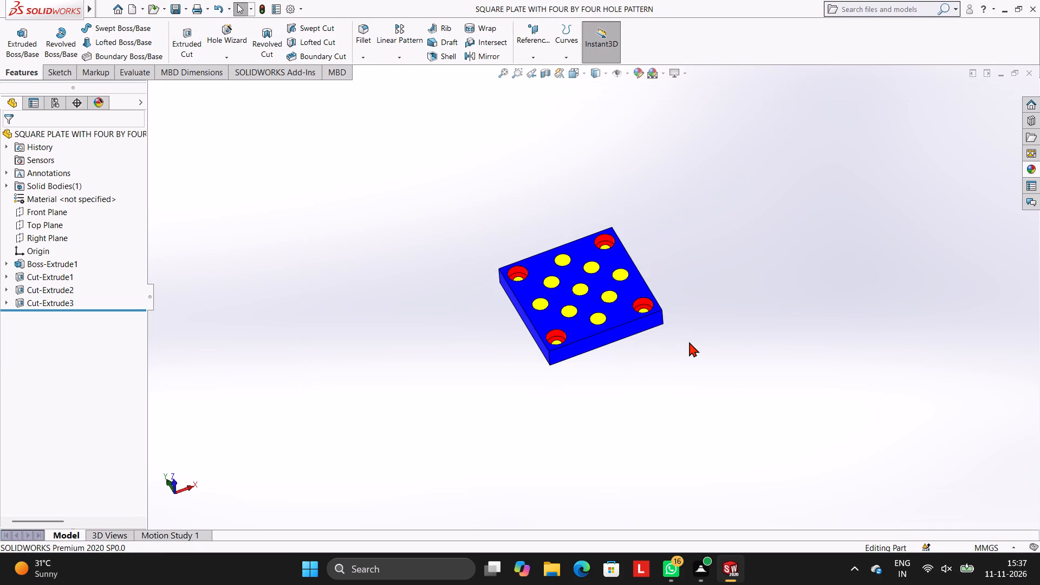